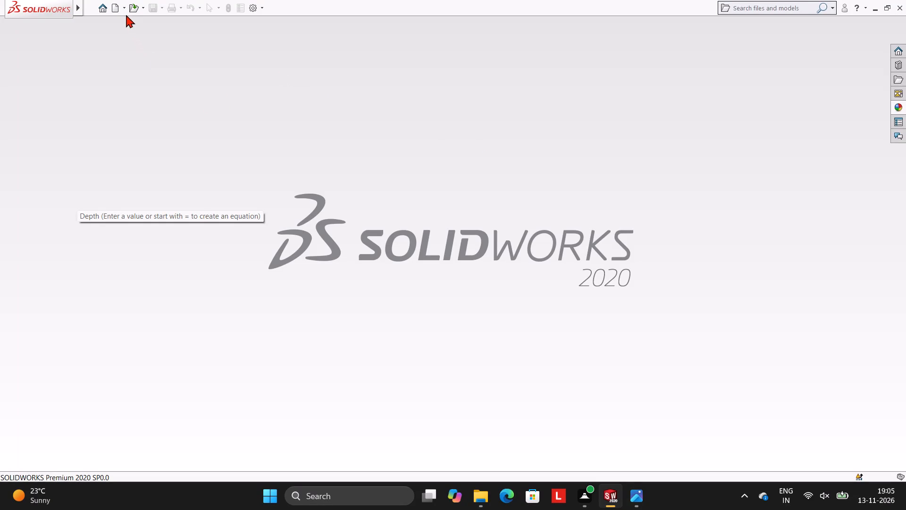
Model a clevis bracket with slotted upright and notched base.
Create a new part document.
left_click(115, 7)
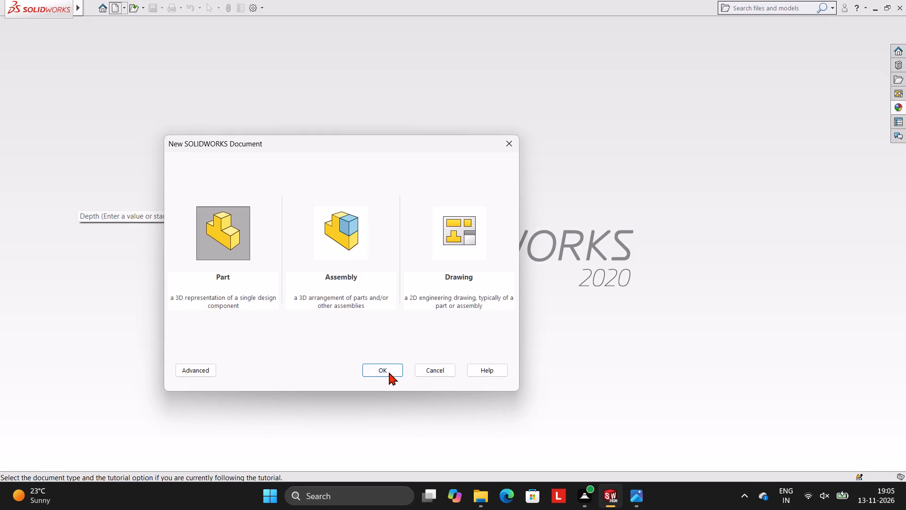
left_click(386, 366)
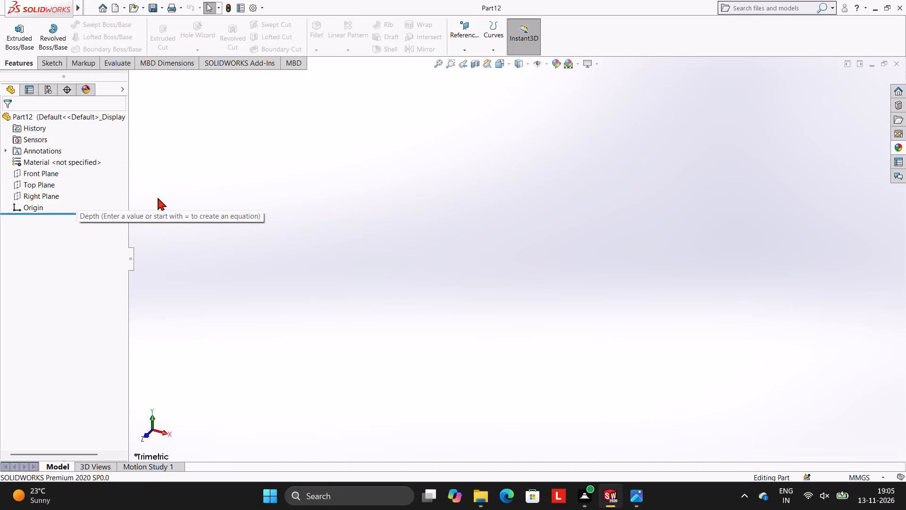
Sketch a closed rectangle 140 mm wide and 30 mm high on the Front Plane with connected lines, starting at the origin.
left_click(47, 176)
left_click(56, 162)
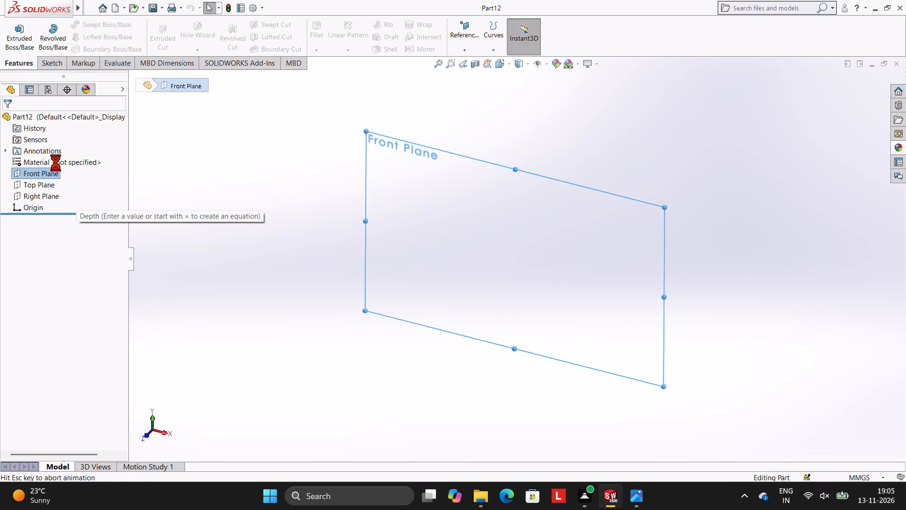
left_click(384, 246)
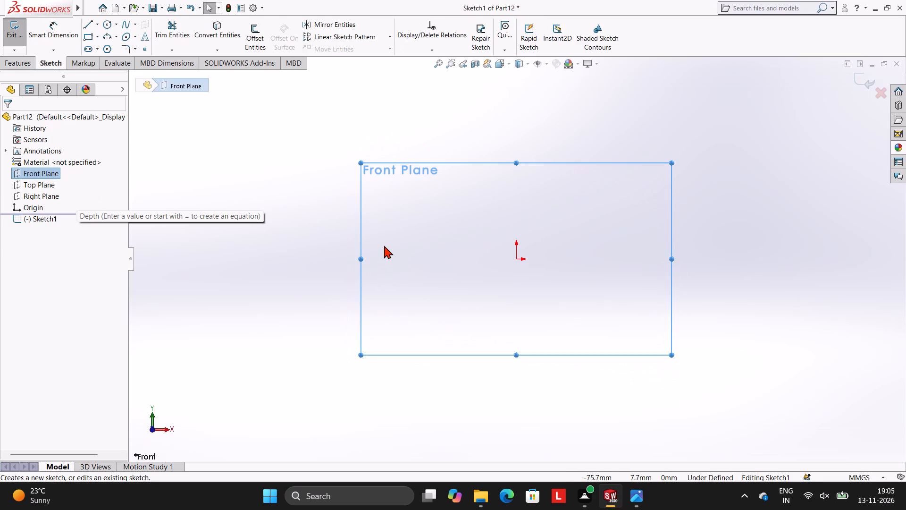
left_click(87, 22)
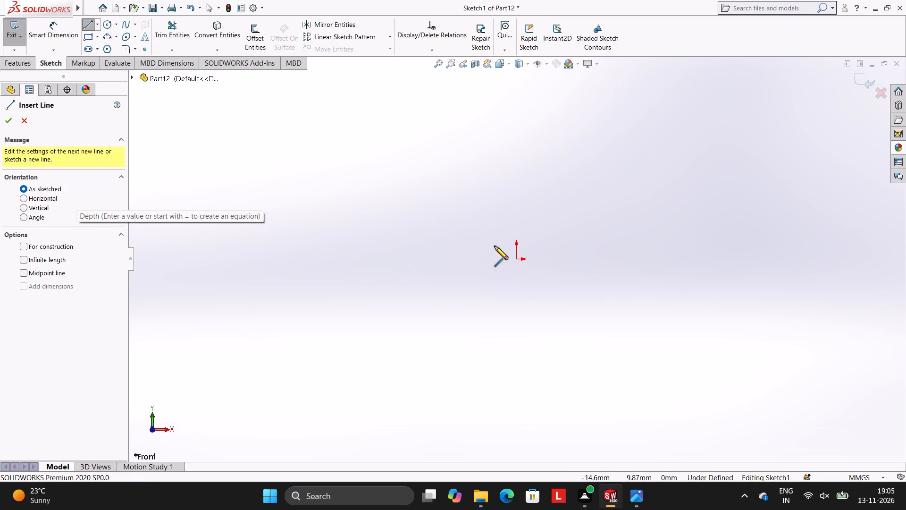
left_click(514, 259)
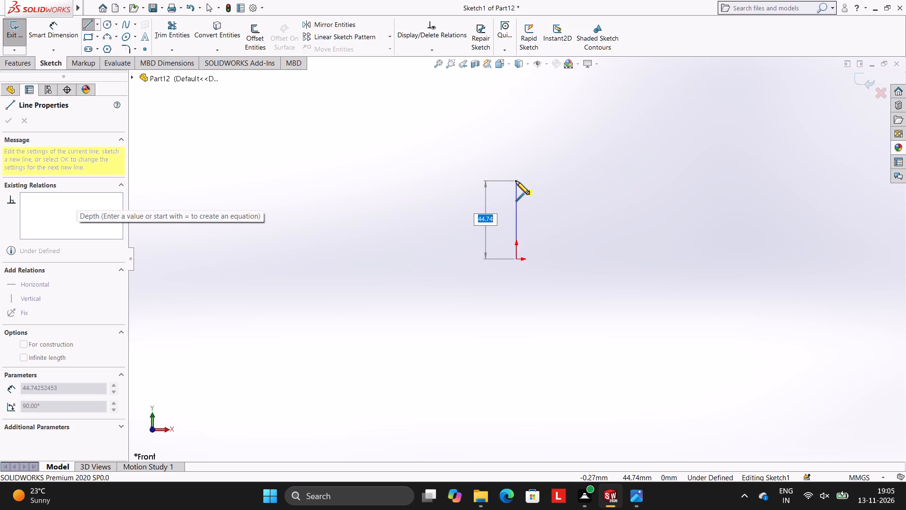
type("30")
key("Return")
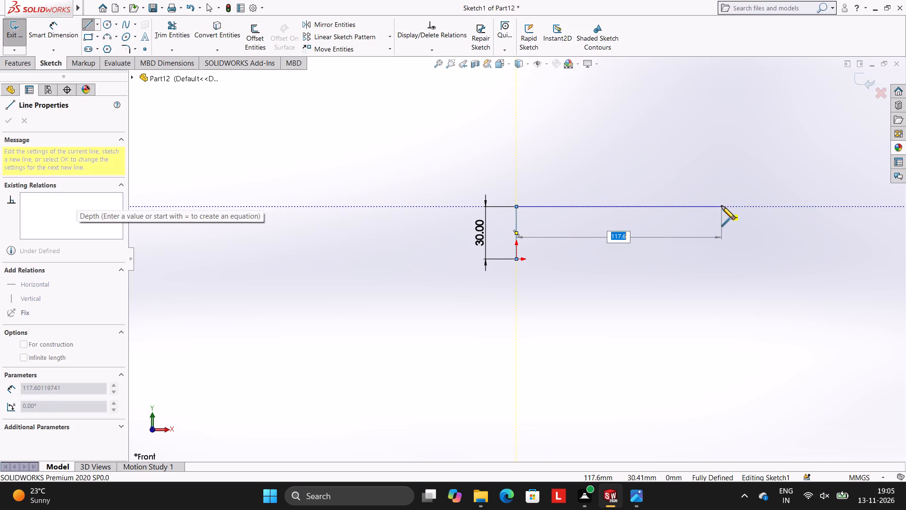
type("140")
key("Return")
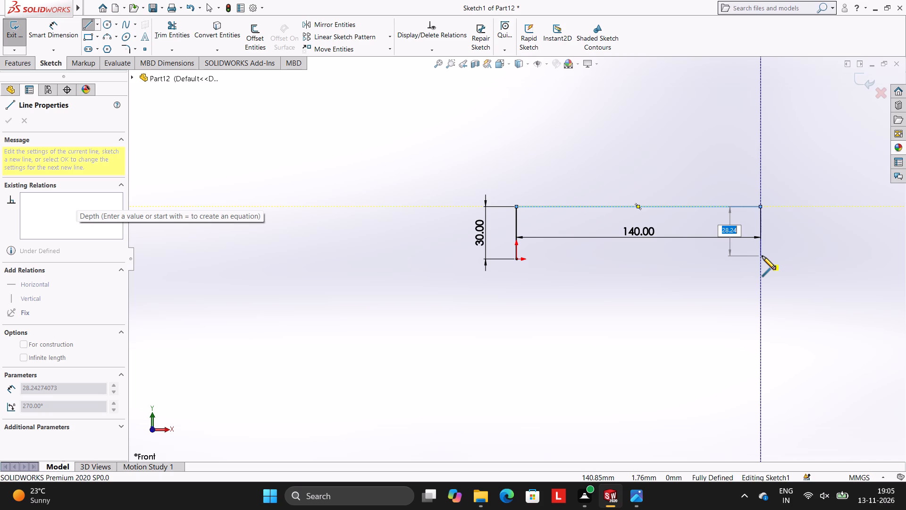
type("30")
key("Return")
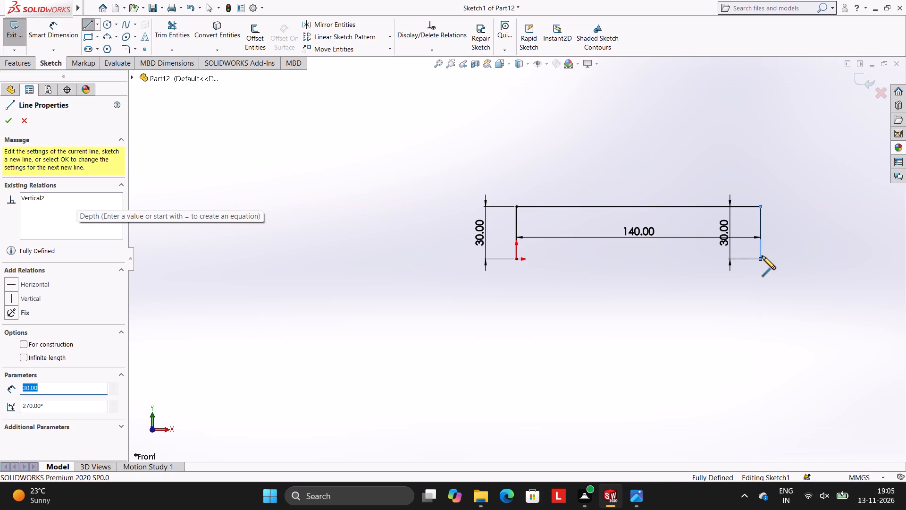
left_click(516, 261)
key("Escape")
key("Escape")
key("Escape")
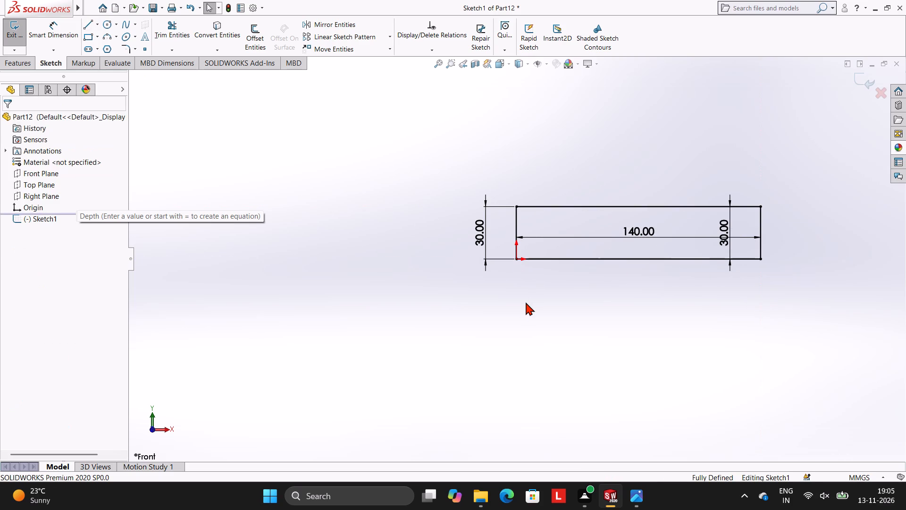
Extrude the rectangle as a boss with a blind depth of 80 mm in the reversed direction.
left_click(25, 64)
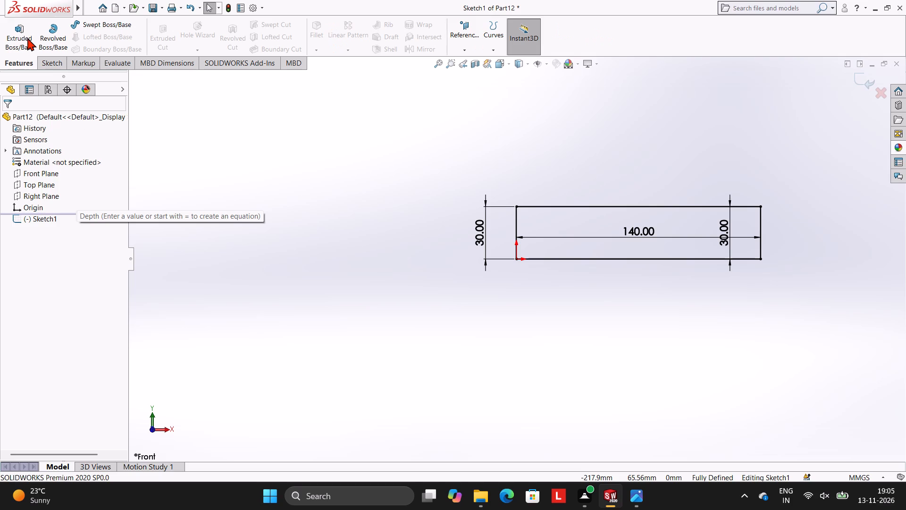
left_click(27, 38)
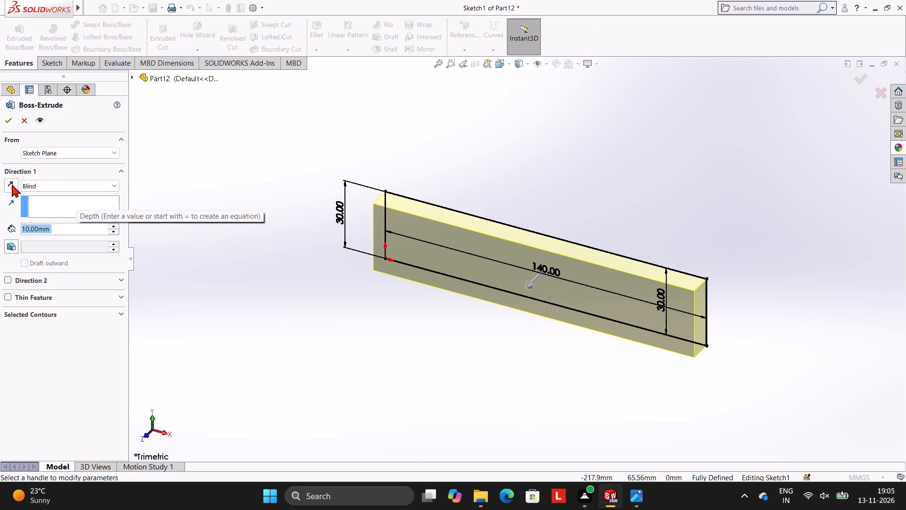
left_click(12, 184)
left_click(58, 227)
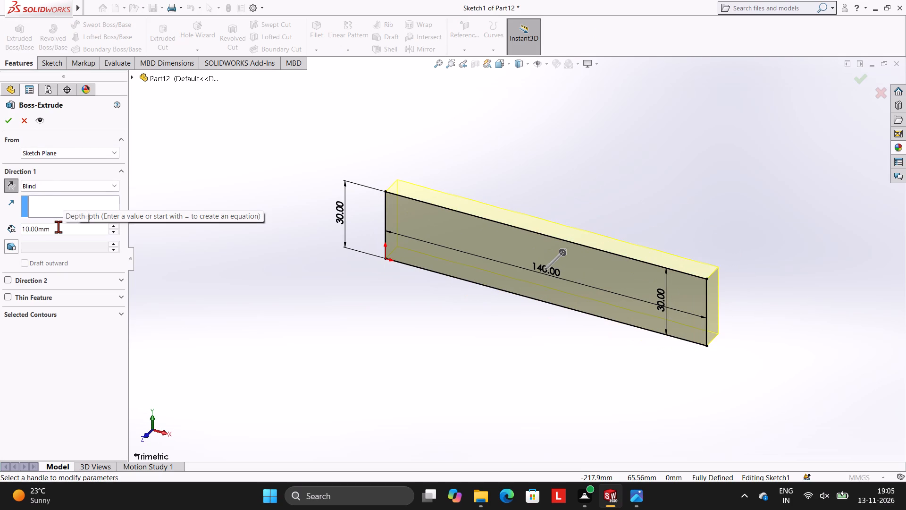
key("BackSpace")
key("BackSpace")
key("BackSpace")
key("BackSpace")
key("BackSpace")
key("BackSpace")
key("BackSpace")
key("BackSpace")
key("BackSpace")
key("BackSpace")
key("BackSpace")
key("BackSpace")
key("BackSpace")
key("BackSpace")
key("BackSpace")
key("BackSpace")
key("BackSpace")
key("BackSpace")
key("BackSpace")
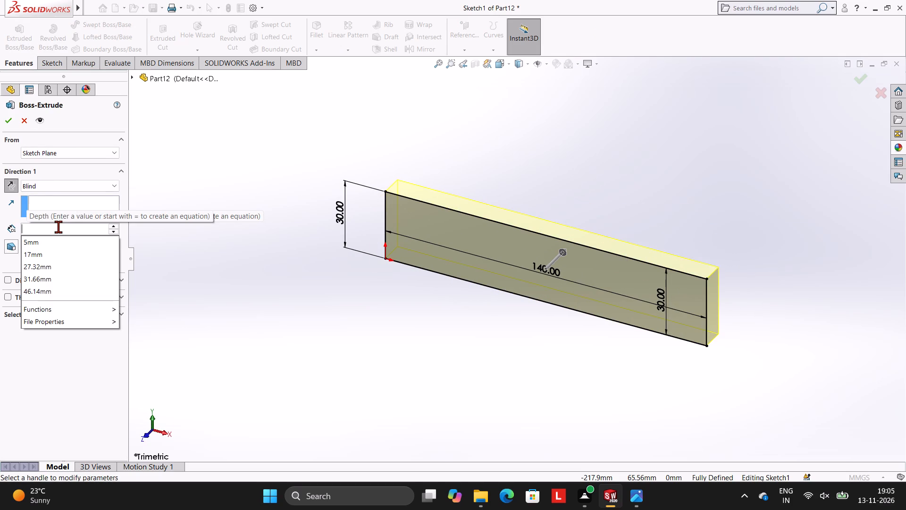
type("80")
key("Return")
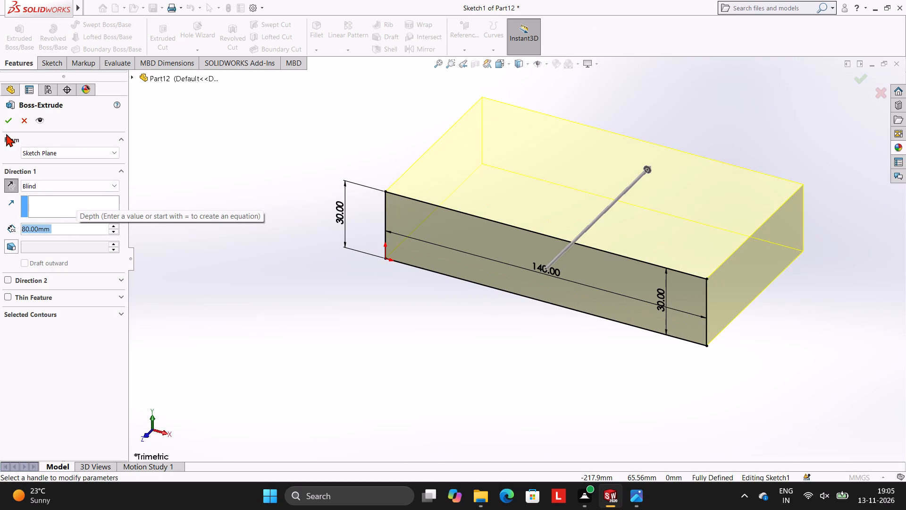
left_click(7, 126)
left_click(165, 146)
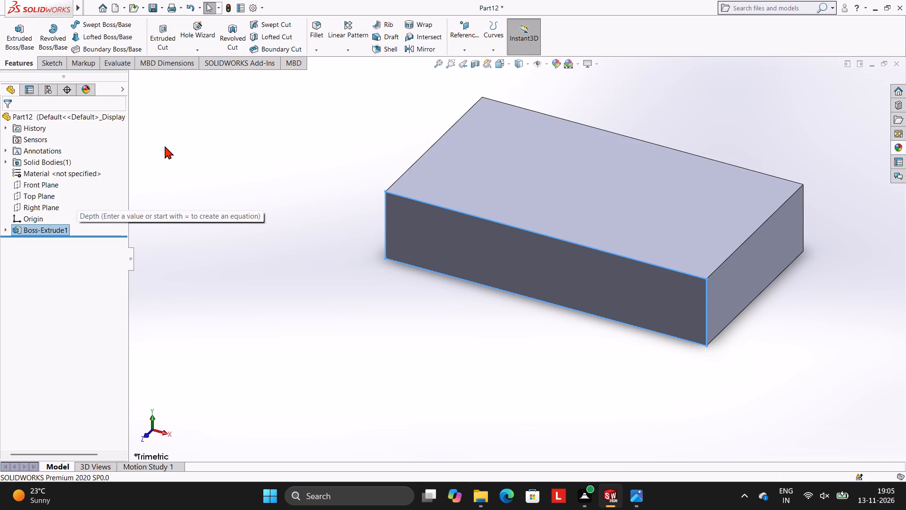
Start a new sketch on the block's 140 × 30 mm front face, viewed face-on.
scroll(475, 227, "up", 1)
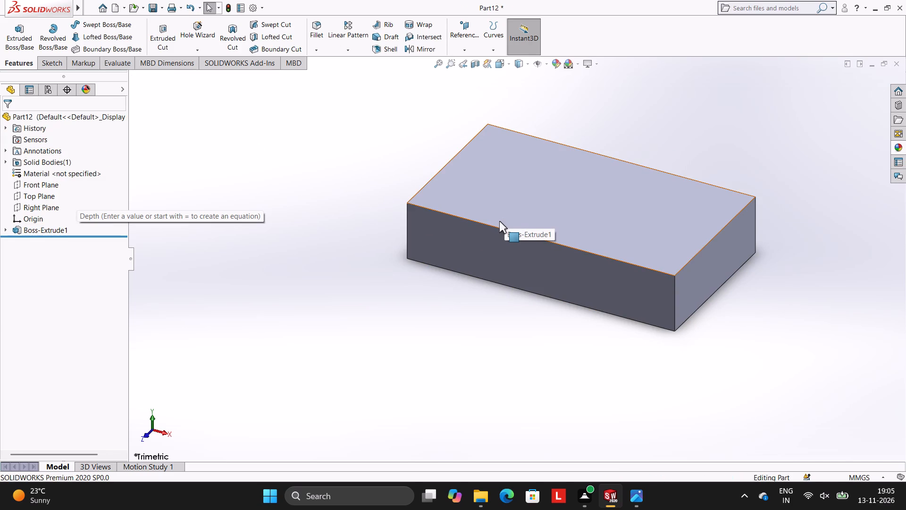
middle_click_drag(623, 185, 629, 177)
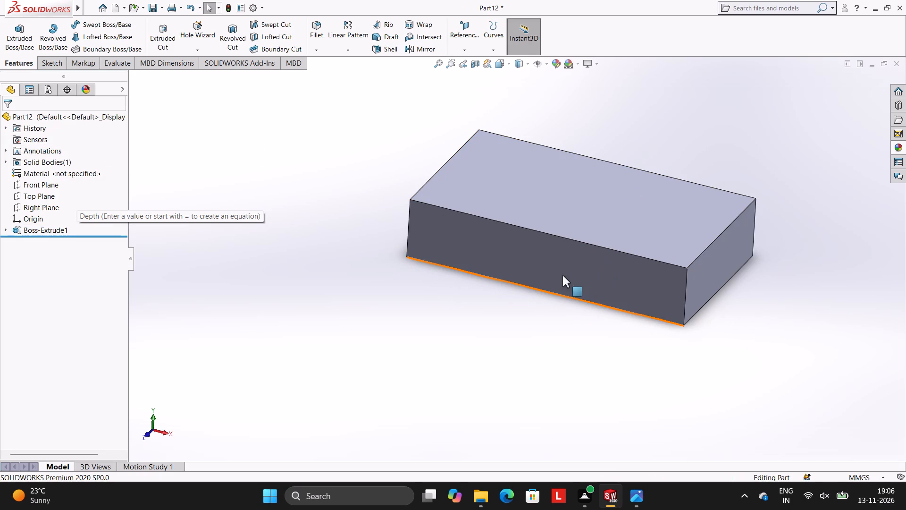
left_click(556, 259)
left_click(596, 230)
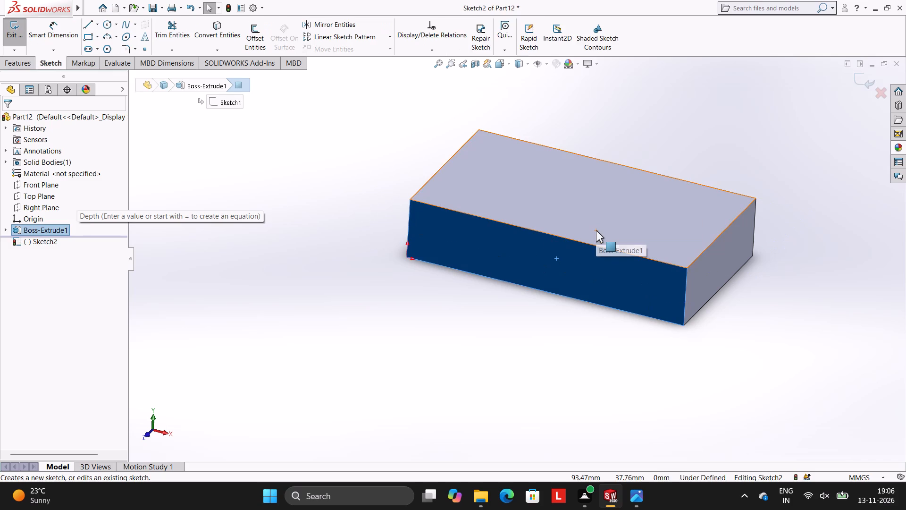
key("ctrl+8")
scroll(633, 253, "up", 2)
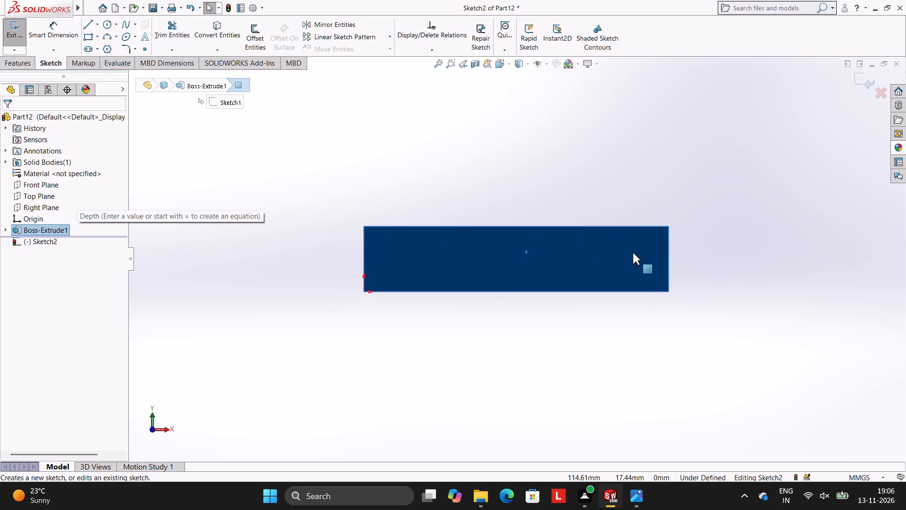
scroll(633, 253, "down", 1)
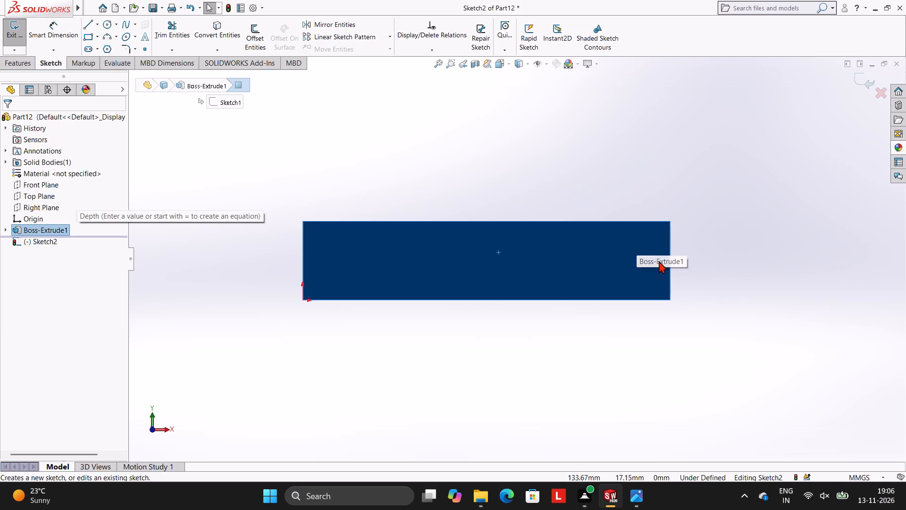
scroll(659, 275, "up", 1)
scroll(610, 254, "down", 1)
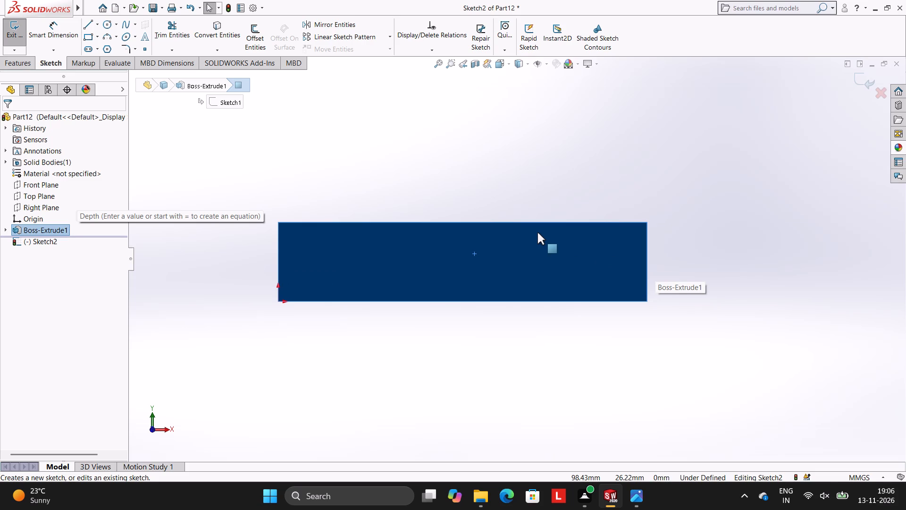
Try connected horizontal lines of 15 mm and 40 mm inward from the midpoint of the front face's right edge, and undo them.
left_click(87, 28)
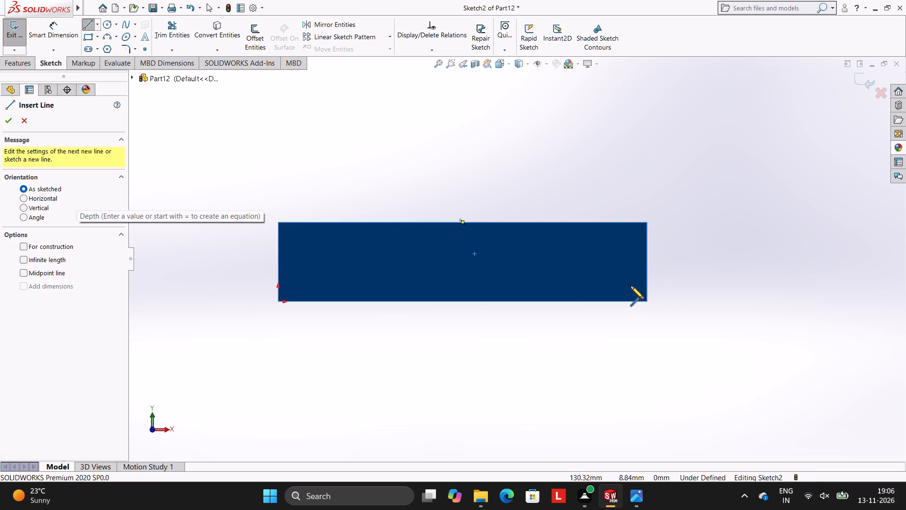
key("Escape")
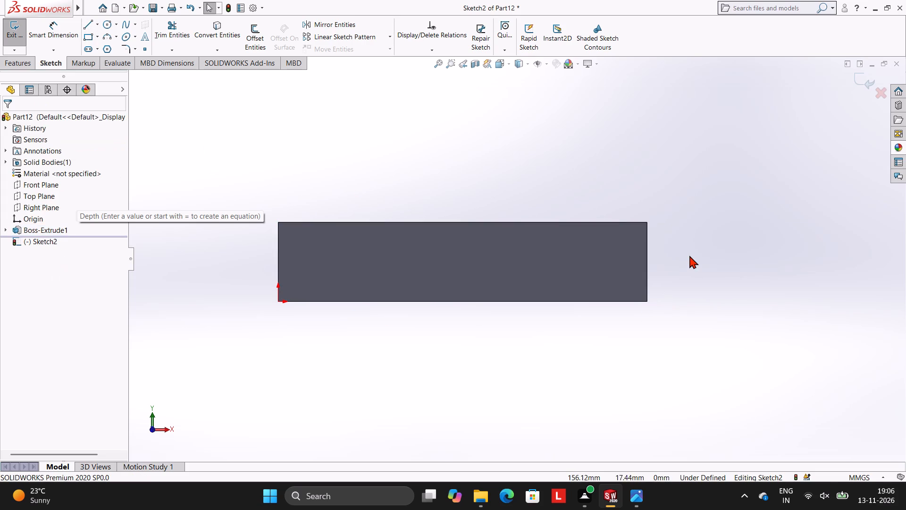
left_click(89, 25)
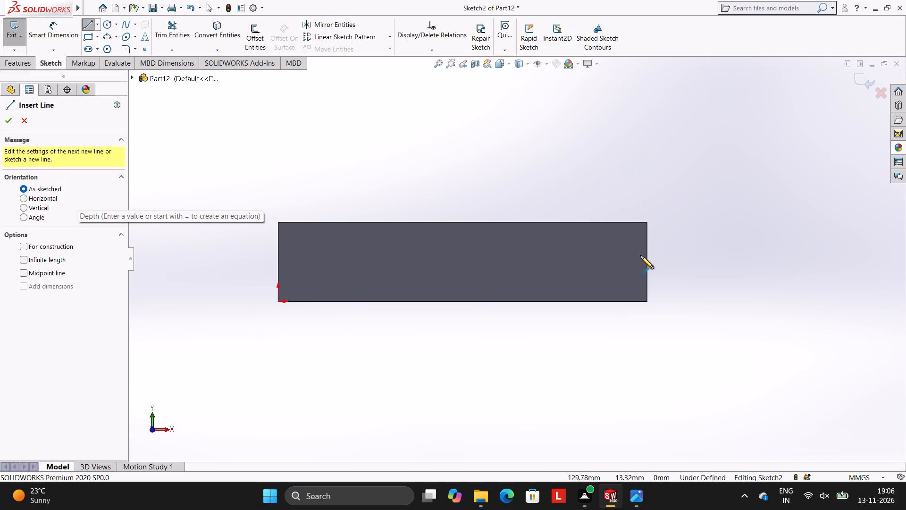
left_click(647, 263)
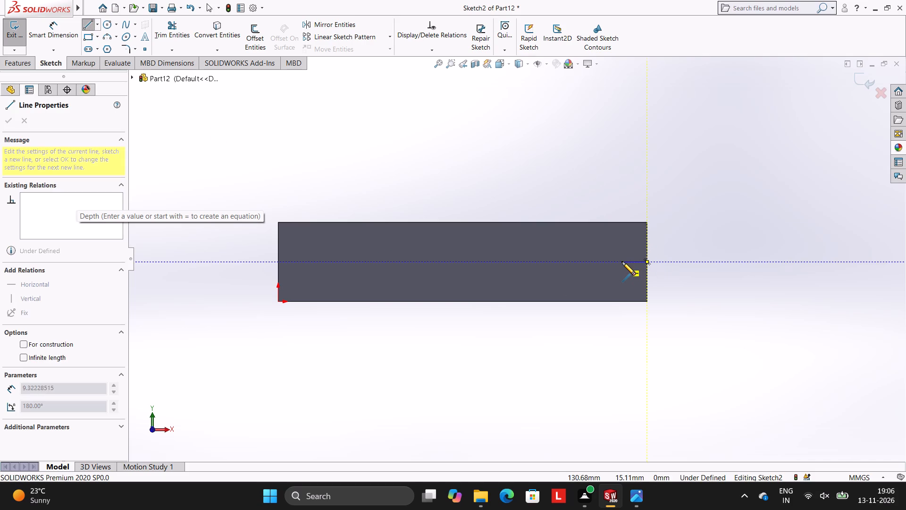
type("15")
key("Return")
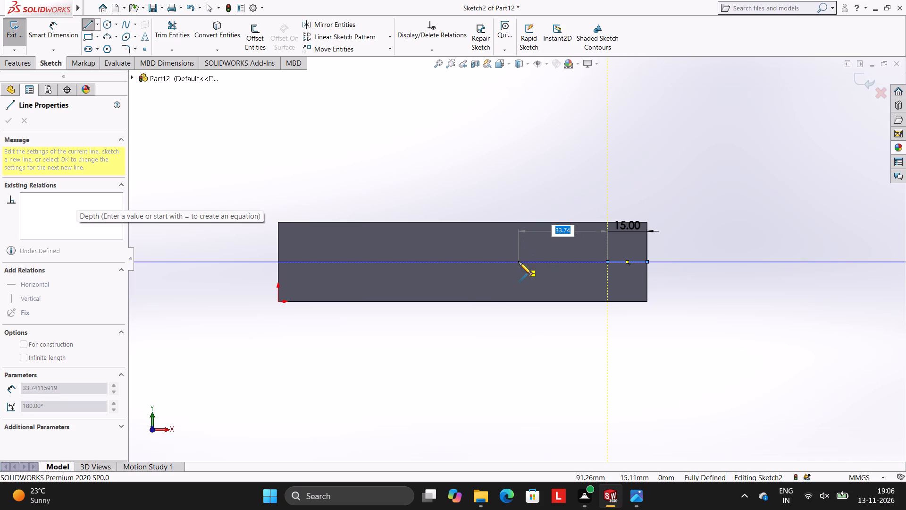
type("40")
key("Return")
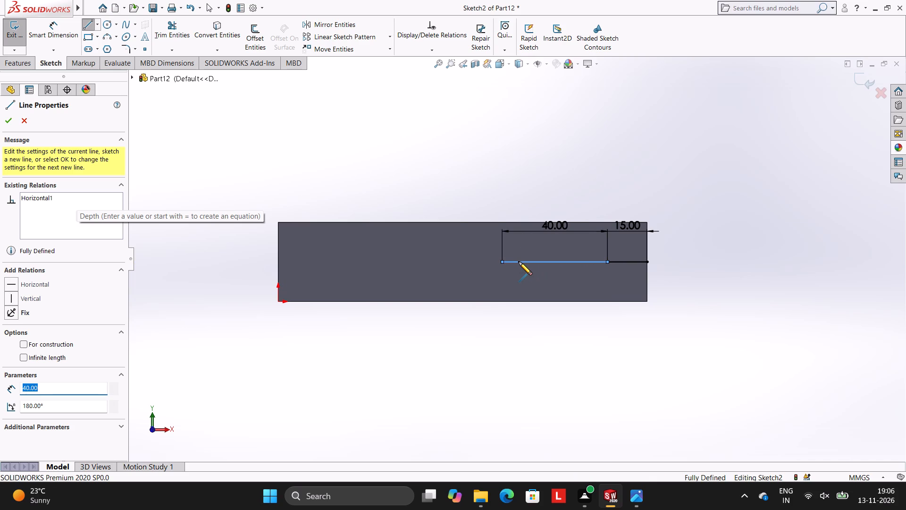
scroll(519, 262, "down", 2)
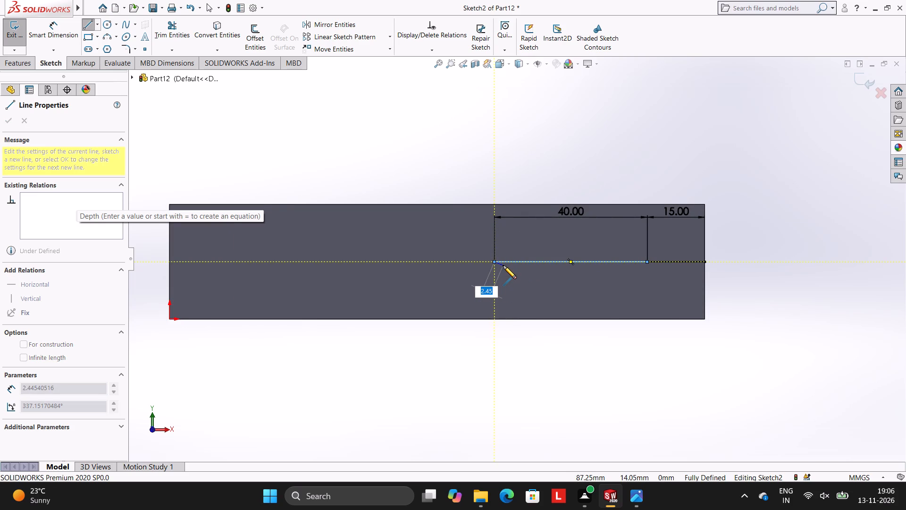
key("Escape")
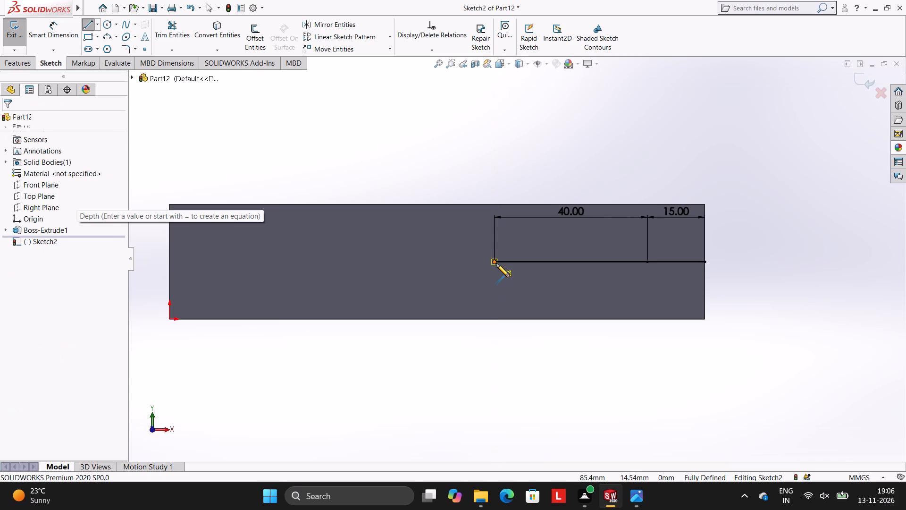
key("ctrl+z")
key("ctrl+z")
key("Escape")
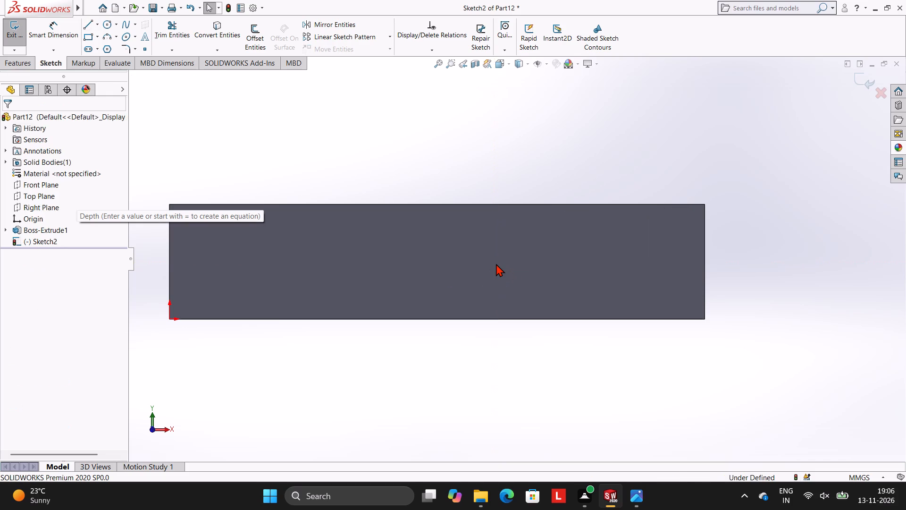
Sketch lines from the front face's lower-right corner: 20 mm up, 15 mm inward, and a closed 40 × 20 mm rectangle down to the bottom edge.
left_click(87, 25)
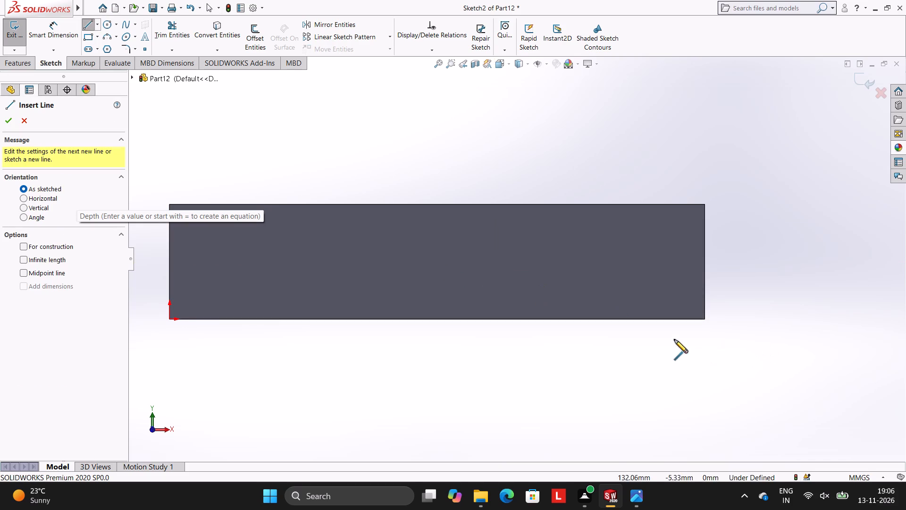
left_click(704, 320)
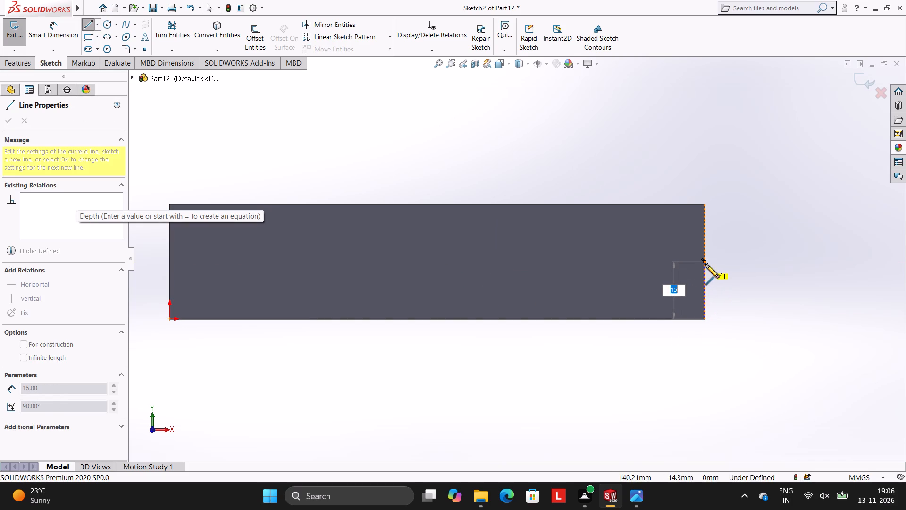
type("20")
key("Return")
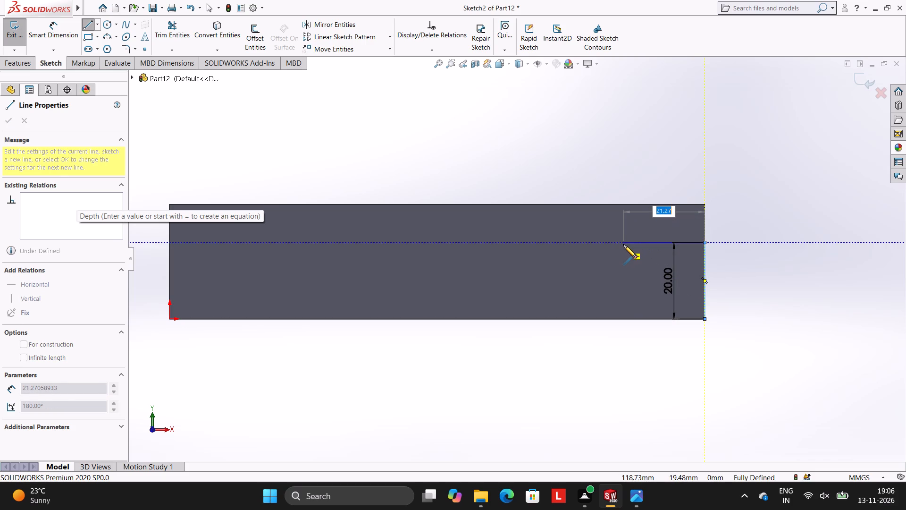
type("15")
key("Return")
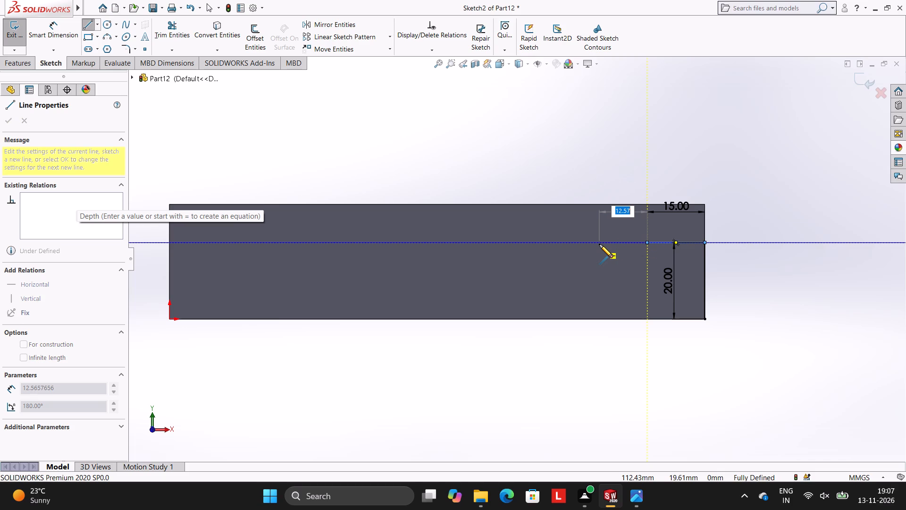
type("40")
key("Return")
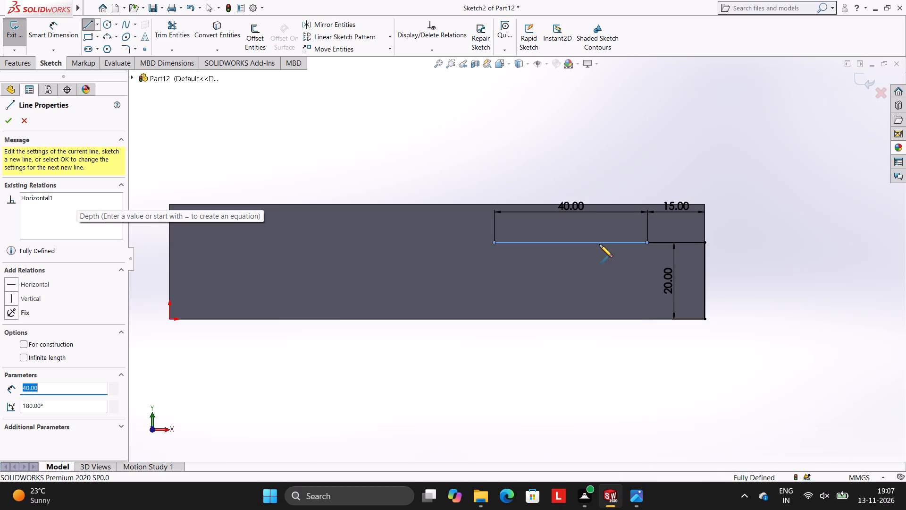
left_click(494, 320)
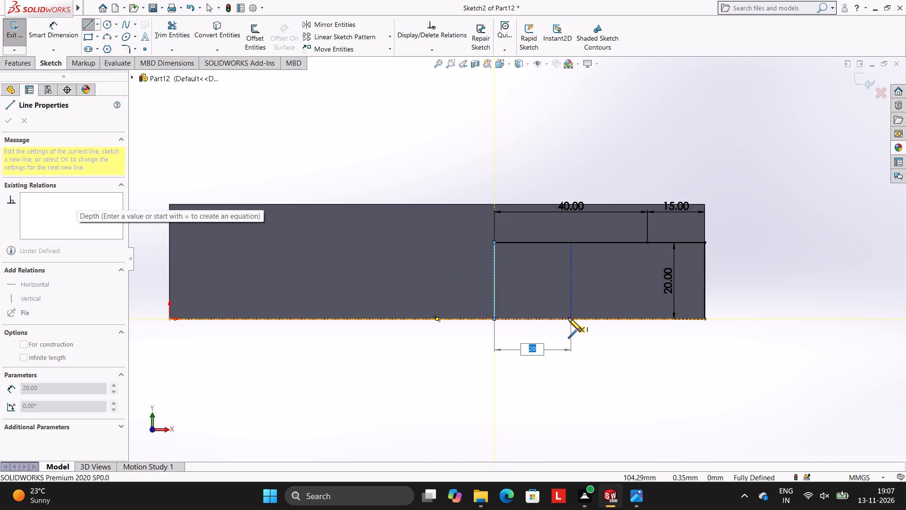
type("40")
key("Return")
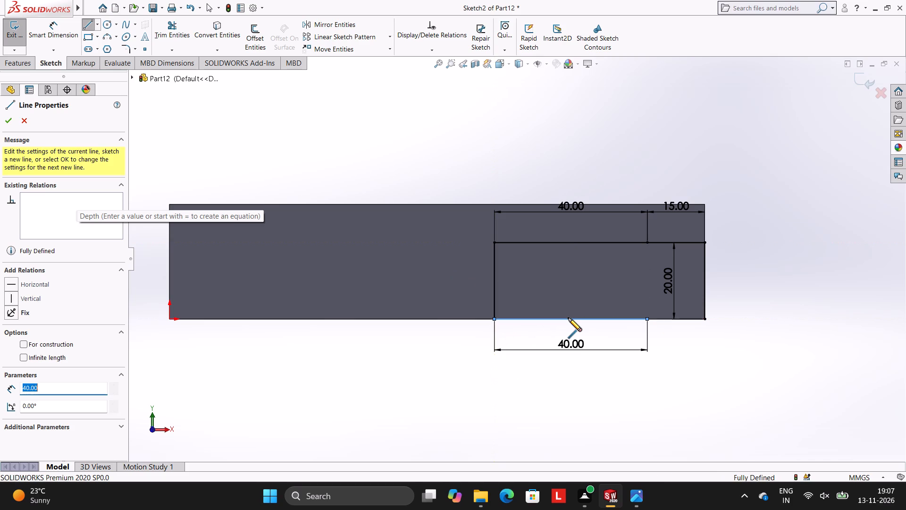
left_click(647, 243)
key("Escape")
key("Escape")
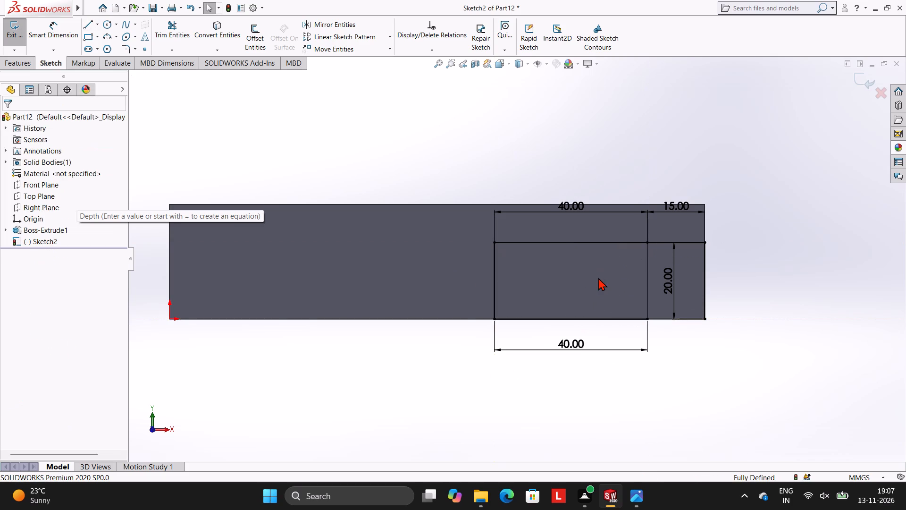
key("Escape")
Trim away the 15 mm horizontal line between the rectangle and the front face's right edge.
left_click(185, 24)
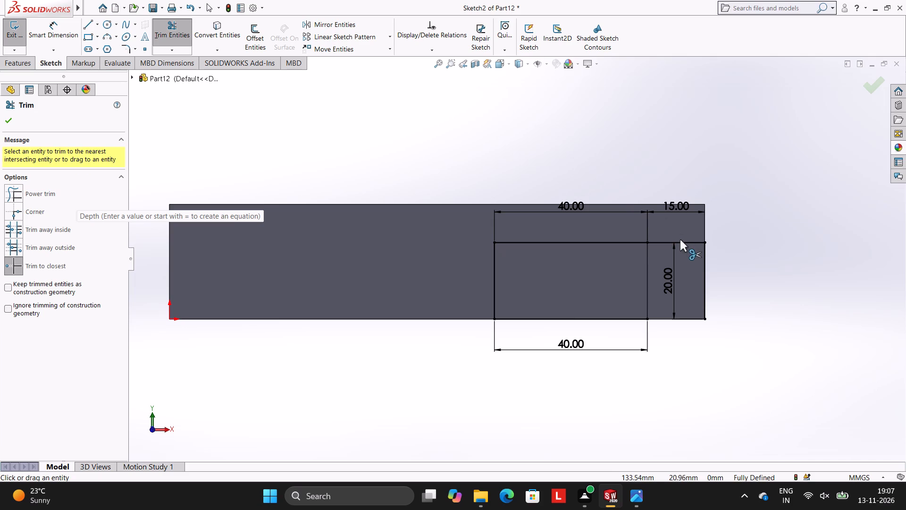
left_click(679, 241)
key("Escape")
key("Escape")
Try a dimension on the rectangle's top line, and dimension its left side at 20 mm.
left_click(73, 28)
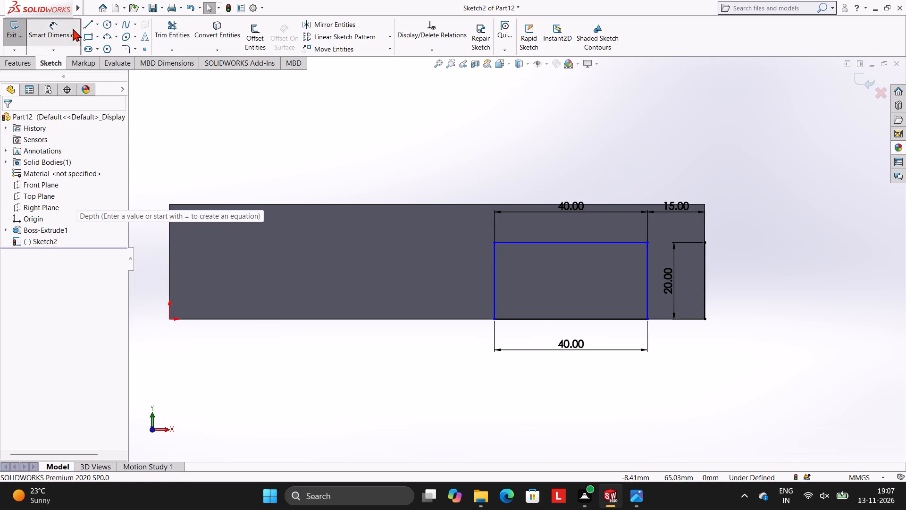
left_click(539, 242)
left_click(512, 148)
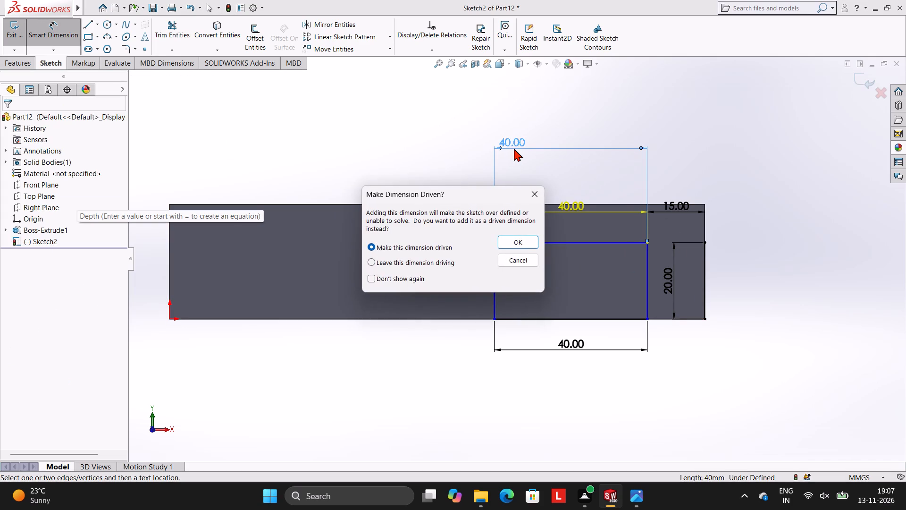
left_click(539, 188)
left_click(494, 266)
left_click(437, 257)
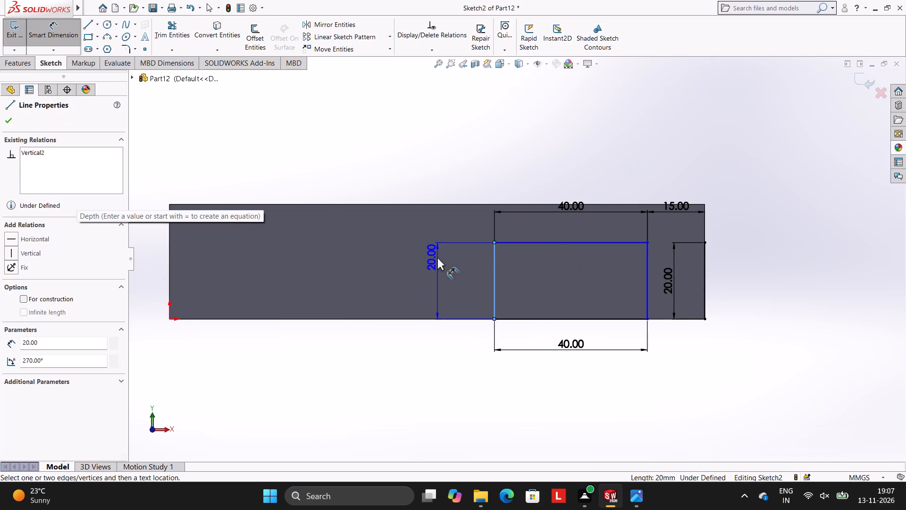
left_click(393, 243)
left_click(420, 184)
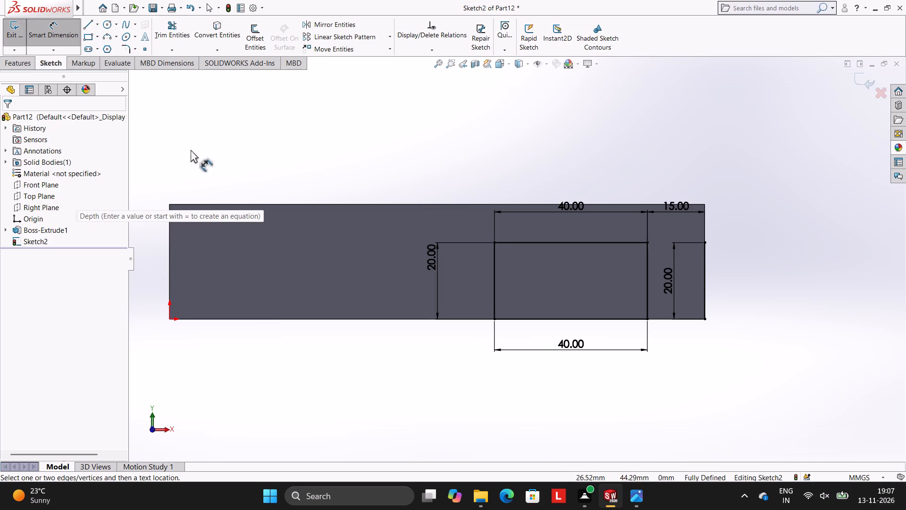
Cut-extrude the 40 × 20 mm rectangular region with a blind depth of 80 mm through the block.
left_click(25, 64)
left_click(160, 34)
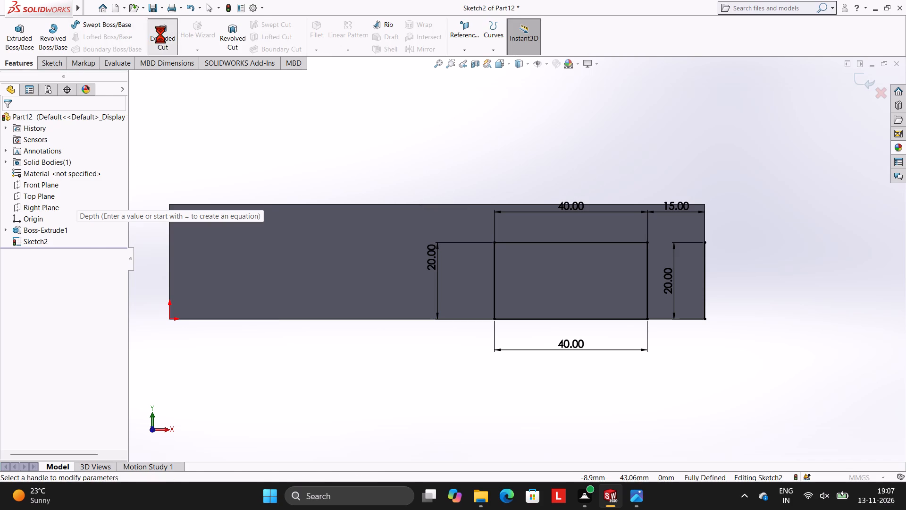
left_click(535, 270)
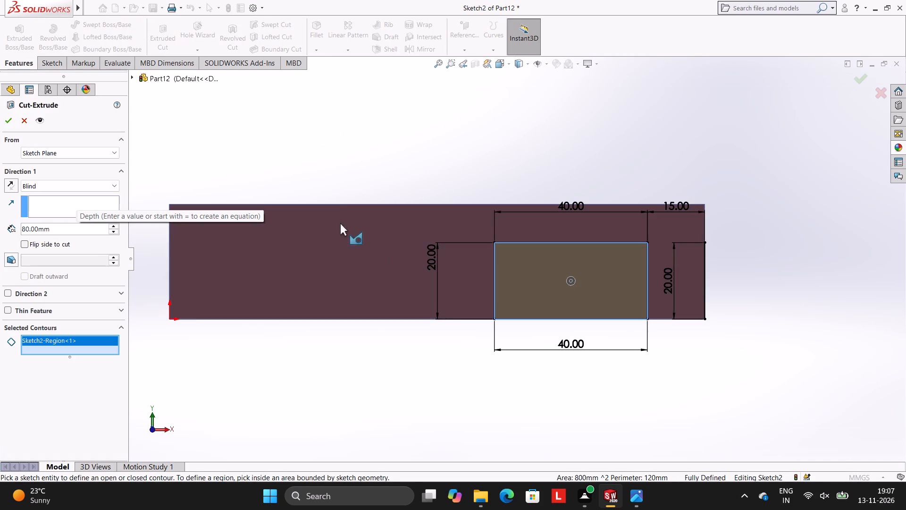
left_click(5, 124)
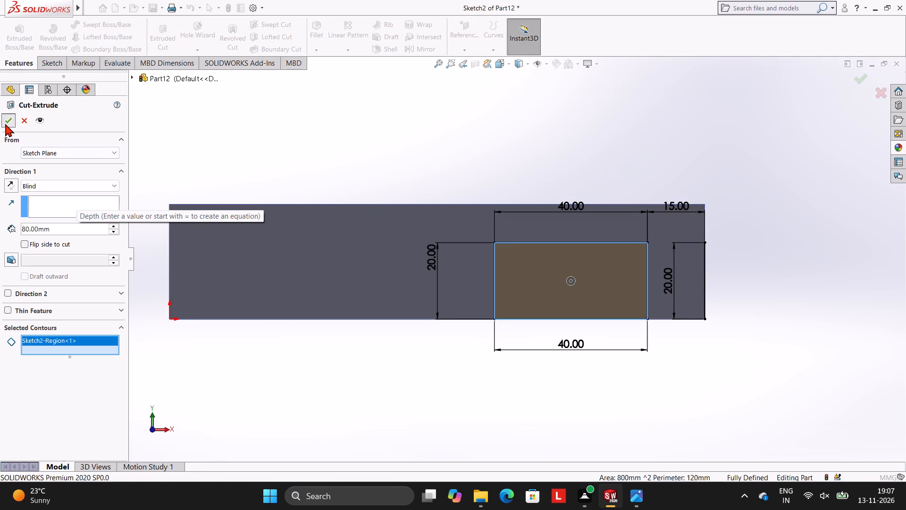
left_click(304, 127)
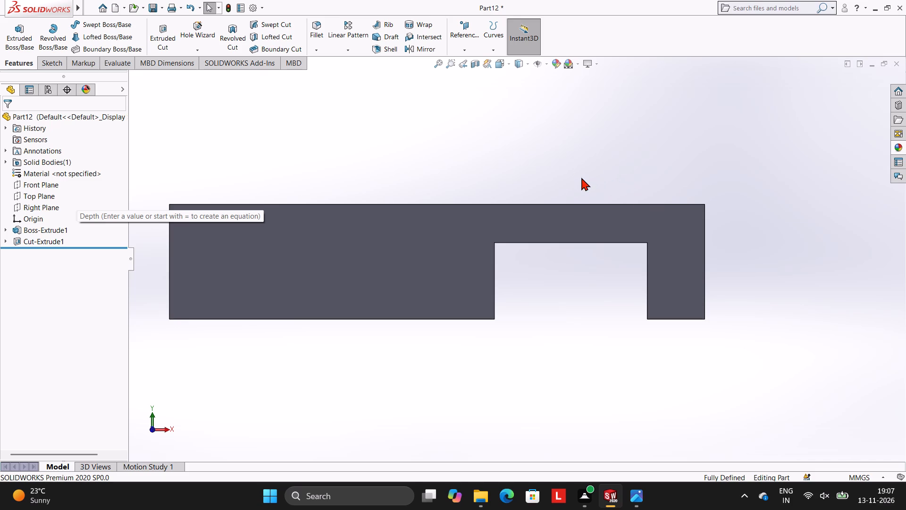
Start a new sketch on the front face of the notched block.
scroll(582, 178, "up", 3)
scroll(582, 178, "down", 1)
scroll(582, 178, "up", 2)
scroll(582, 178, "down", 2)
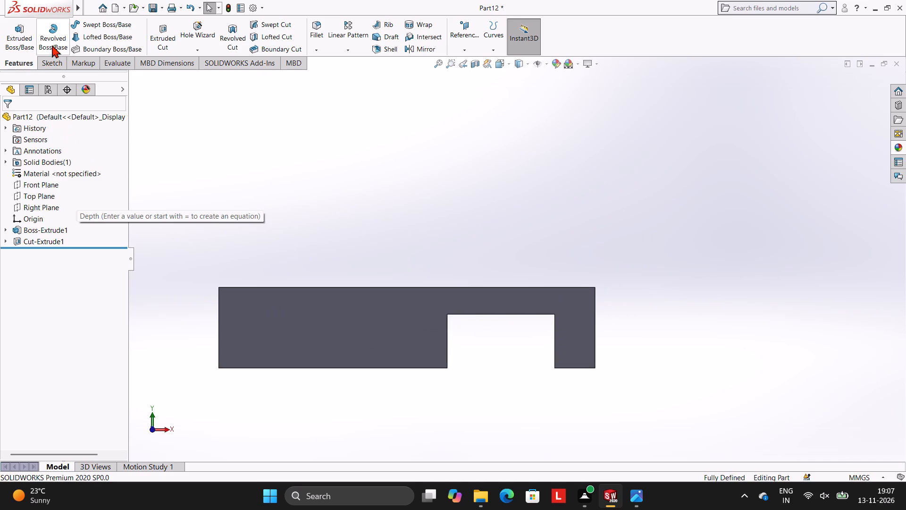
left_click(49, 65)
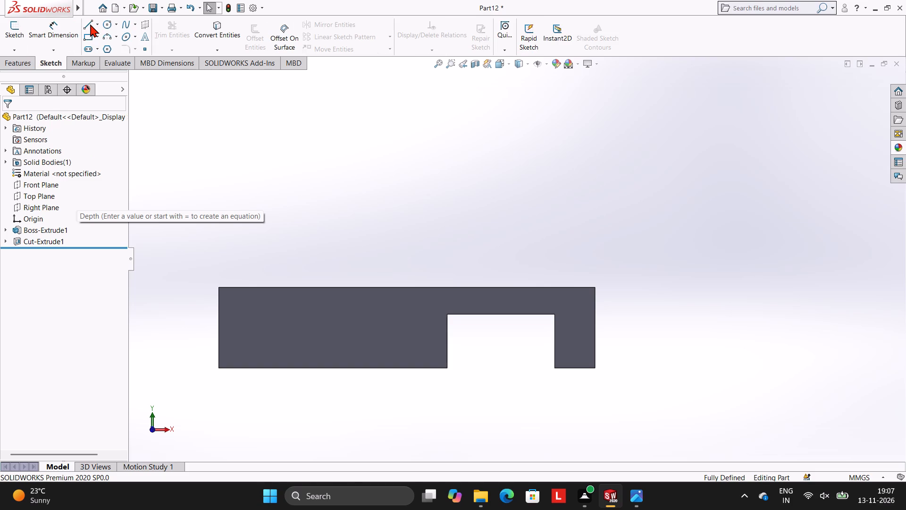
left_click(90, 24)
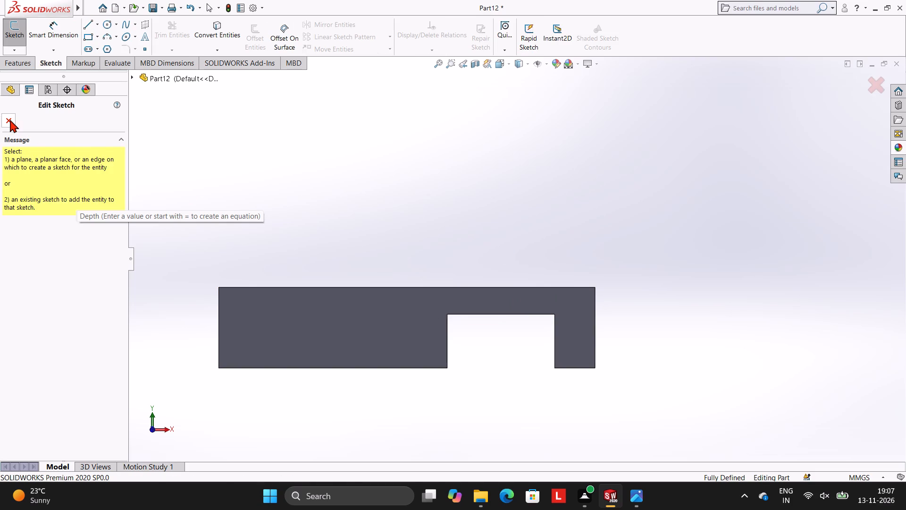
left_click(10, 119)
left_click(404, 328)
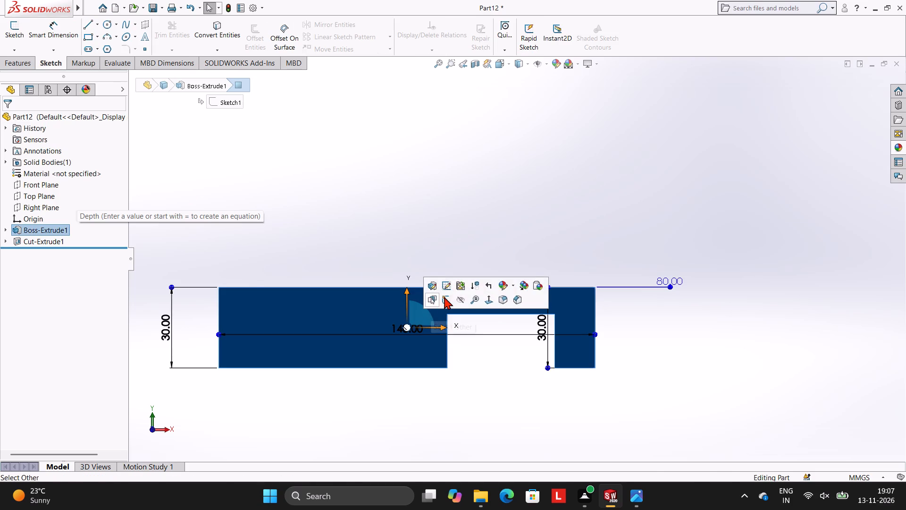
left_click(444, 297)
key("Escape")
key("grave")
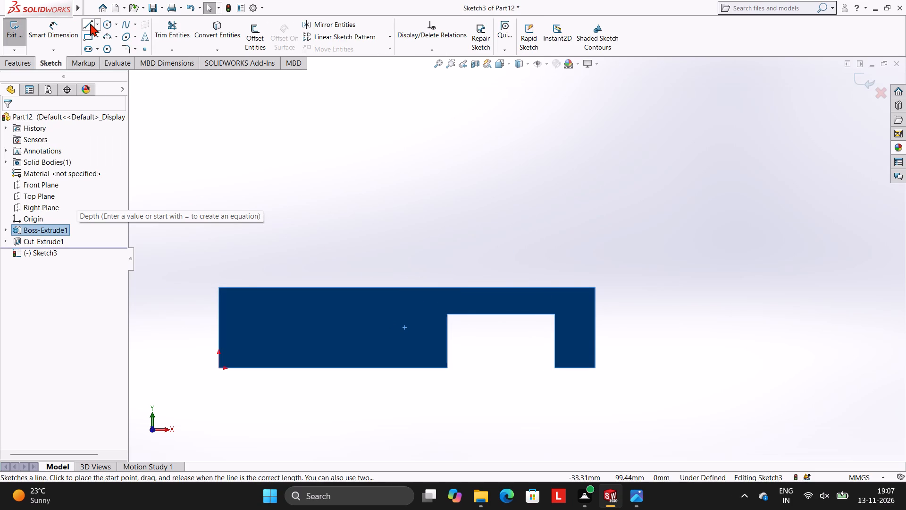
key("Escape")
Sketch a closed 70 × 70 mm square with connected lines above the block, starting at the front face's top-right corner.
left_click(85, 26)
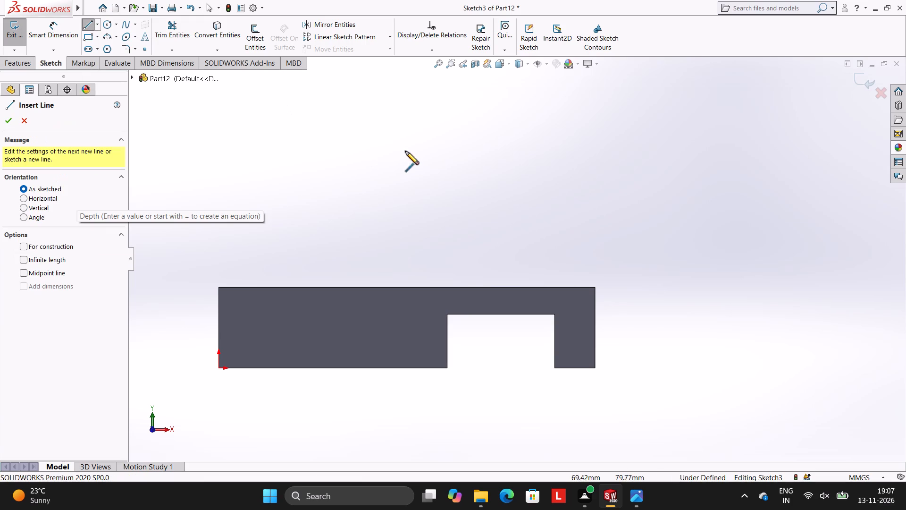
left_click(596, 286)
type("70")
key("Return")
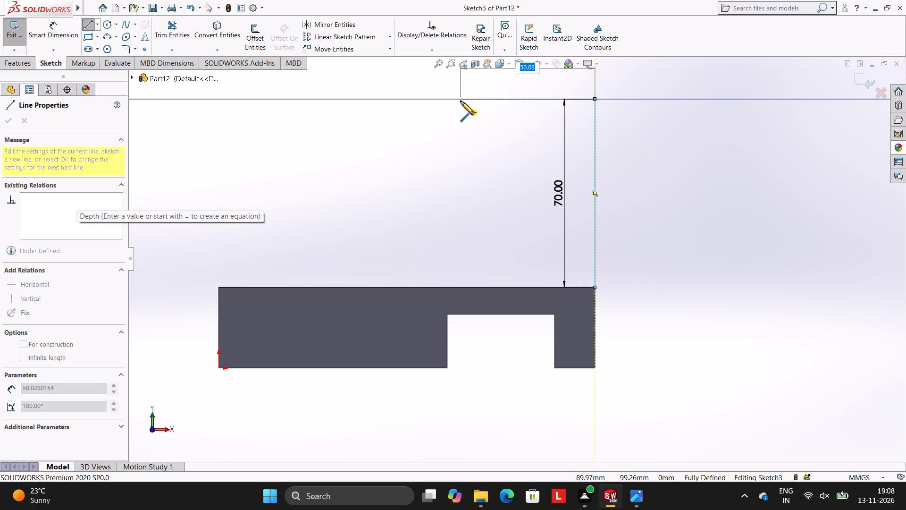
type("70")
key("Return")
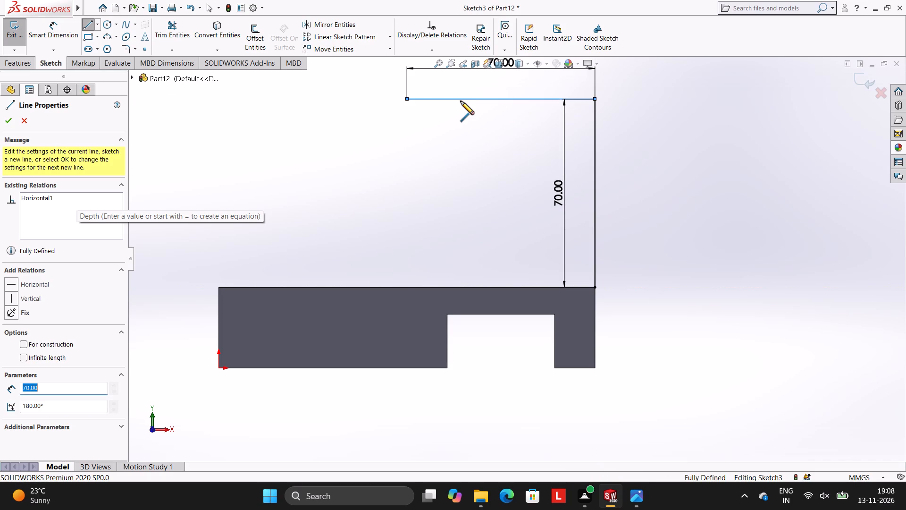
left_click(407, 288)
left_click(594, 288)
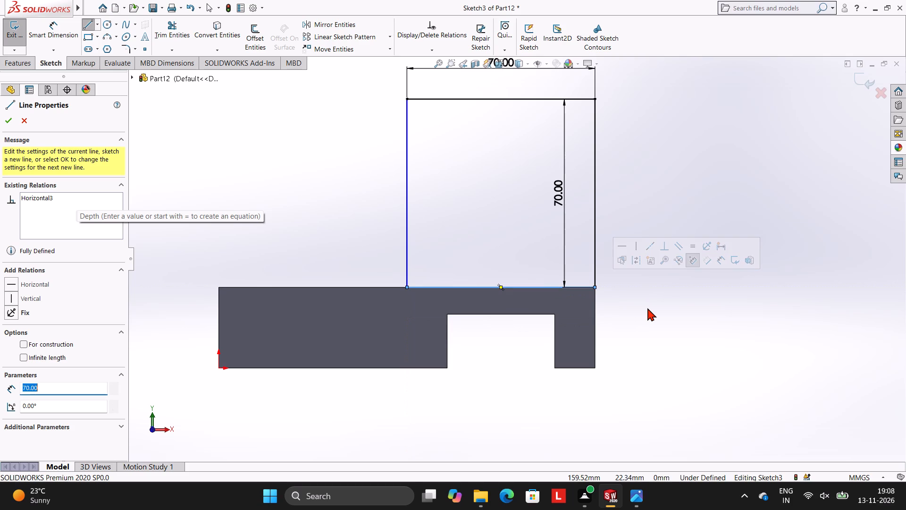
key("Escape")
key("Escape")
key("Escape")
key("Escape")
key("Escape")
key("Escape")
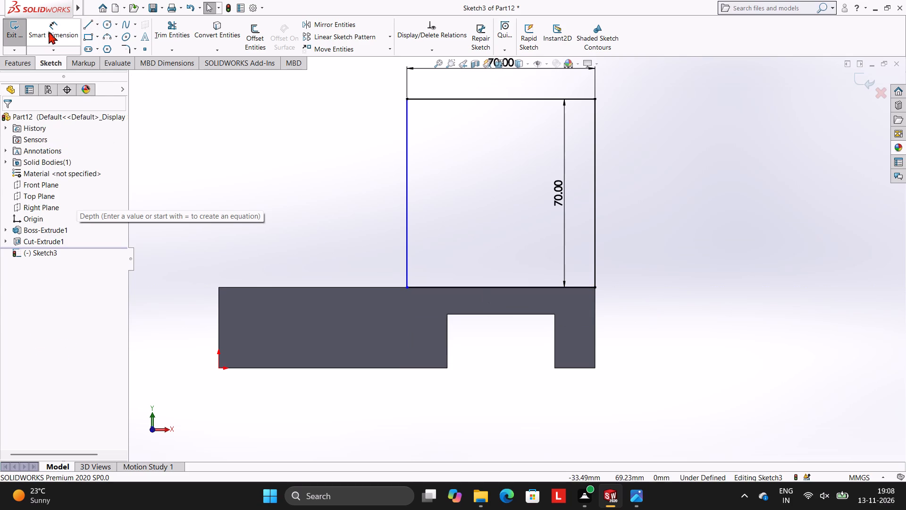
Dimension the square's left side at 70 mm.
left_click(49, 30)
left_click(406, 189)
left_click(309, 180)
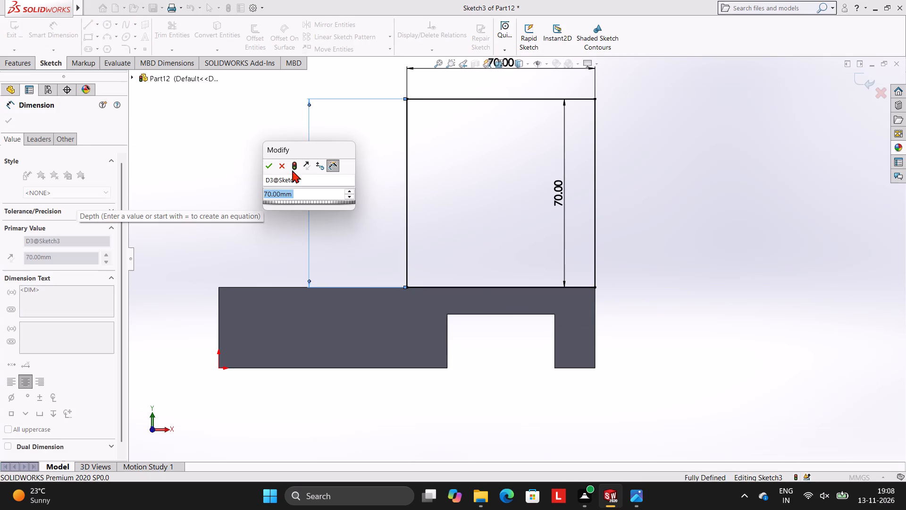
left_click(269, 164)
left_click(260, 155)
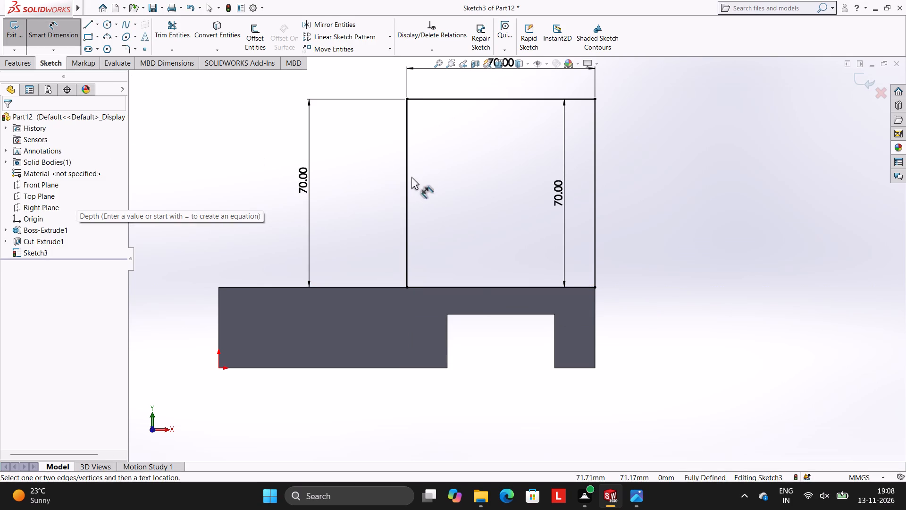
Extrude the 70 mm square as a merged boss with a blind depth of 80 mm in the reversed direction.
left_click(27, 62)
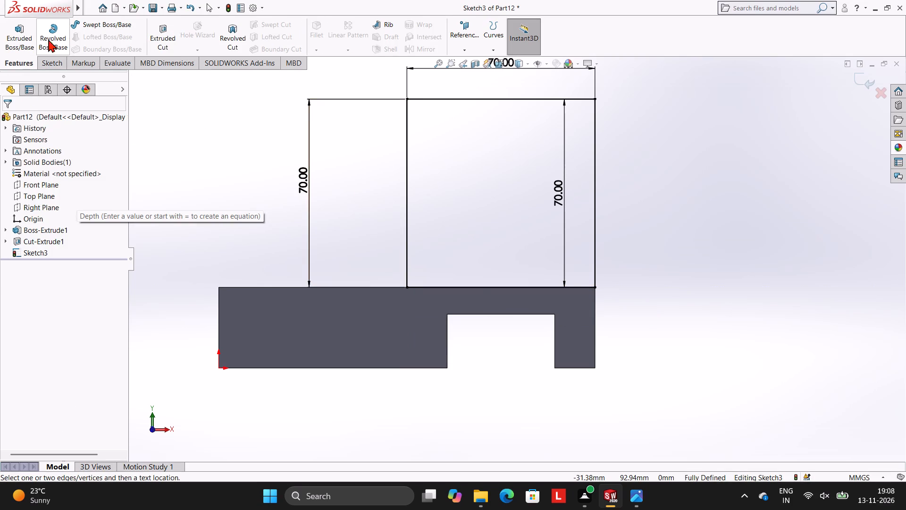
left_click(28, 35)
scroll(366, 150, "up", 2)
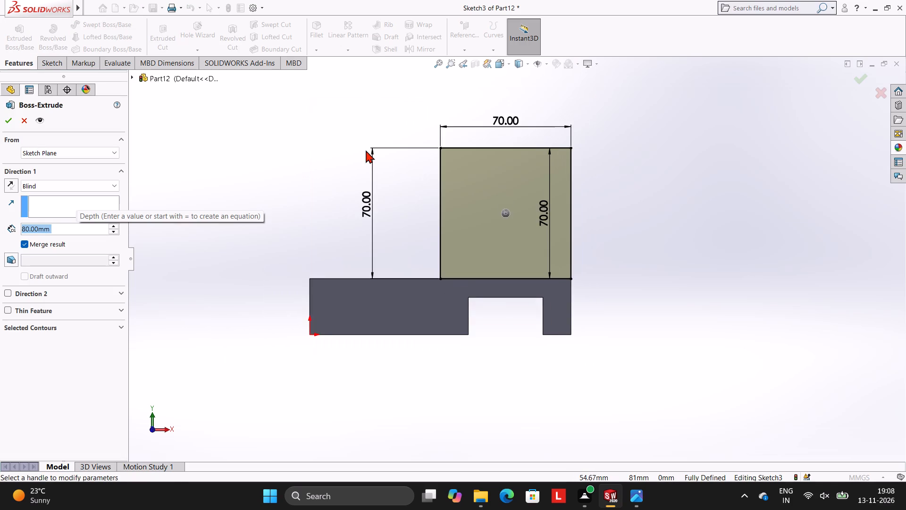
middle_click_drag(381, 151, 419, 153)
left_click(8, 182)
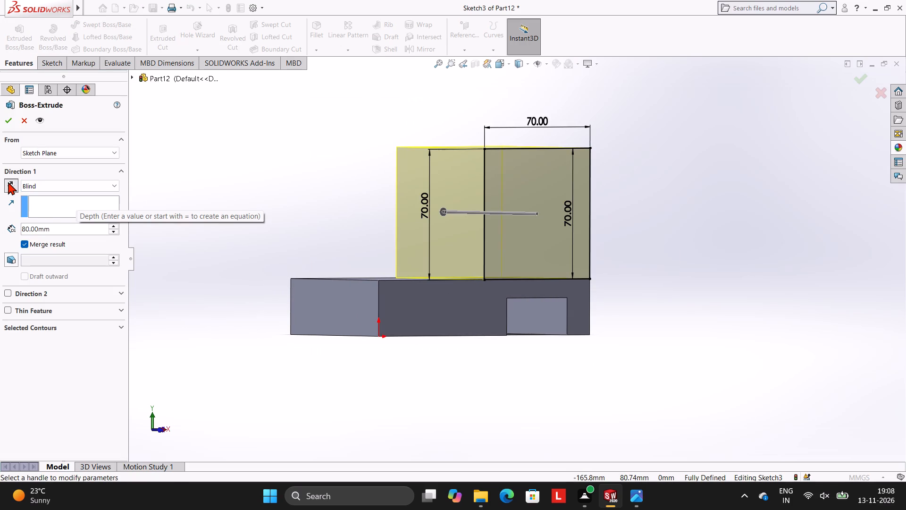
left_click(13, 119)
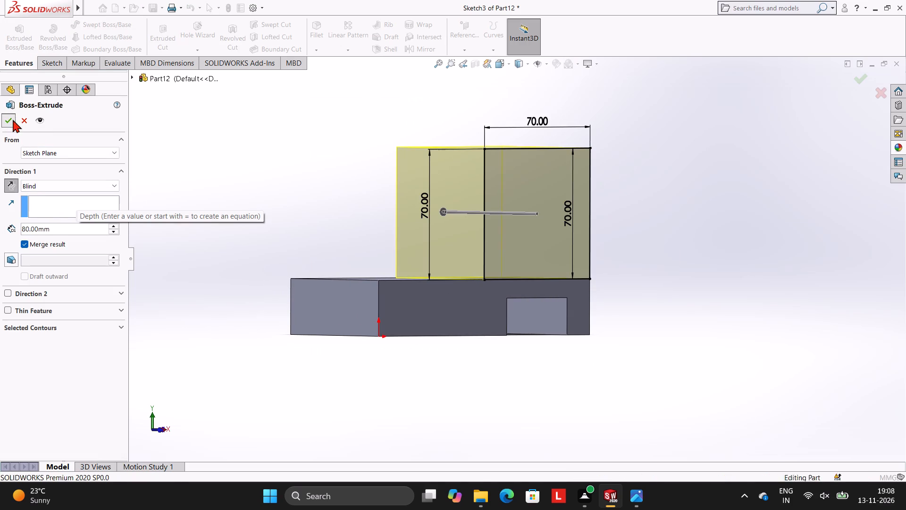
left_click(230, 174)
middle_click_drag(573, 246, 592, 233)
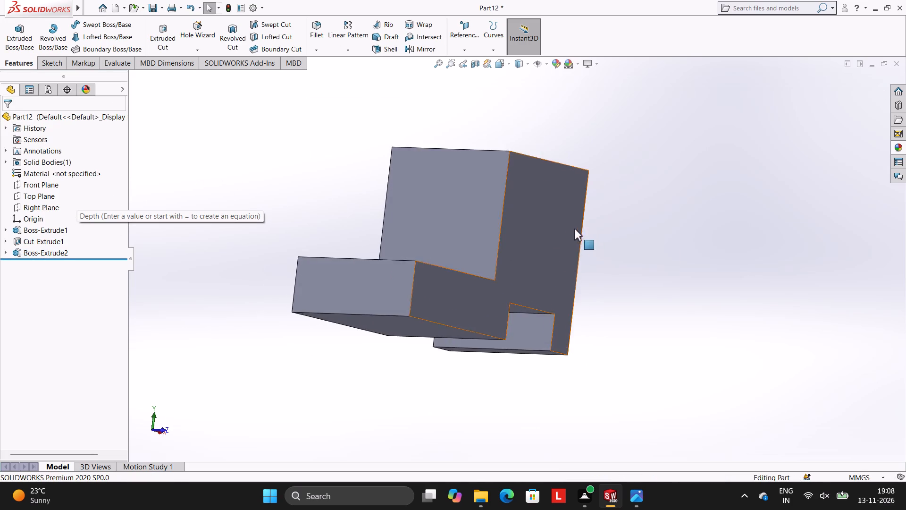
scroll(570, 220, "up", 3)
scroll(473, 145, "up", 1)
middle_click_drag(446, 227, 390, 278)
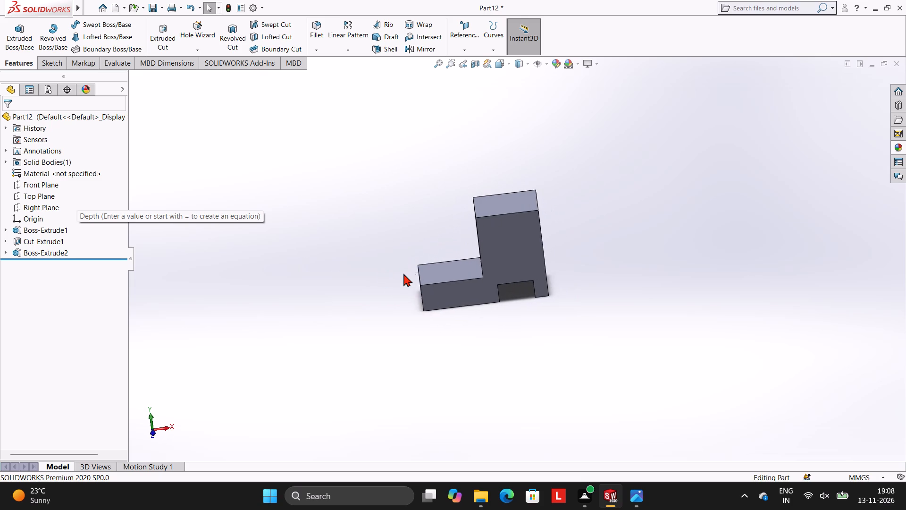
Start a new sketch on the part's front face and view it face-on.
scroll(481, 154, "up", 2)
scroll(481, 154, "down", 2)
middle_click_drag(503, 195, 521, 205)
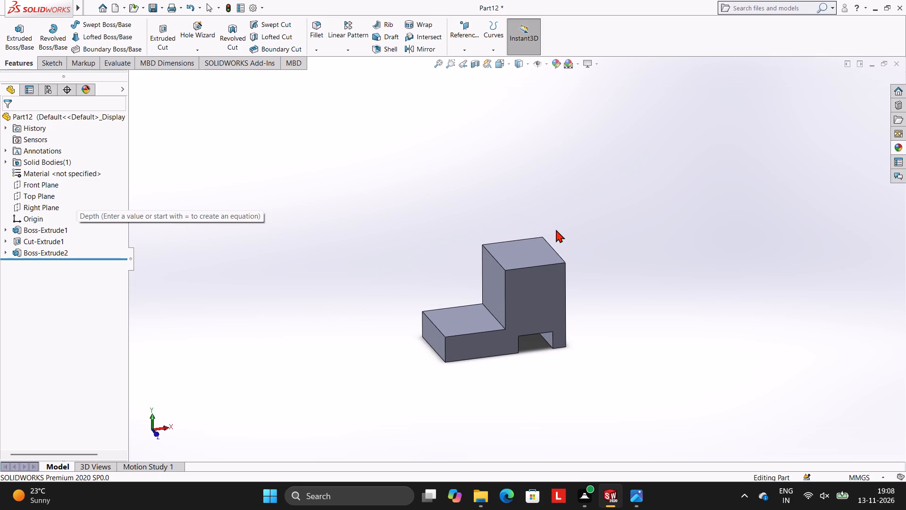
middle_click_drag(645, 255, 622, 247)
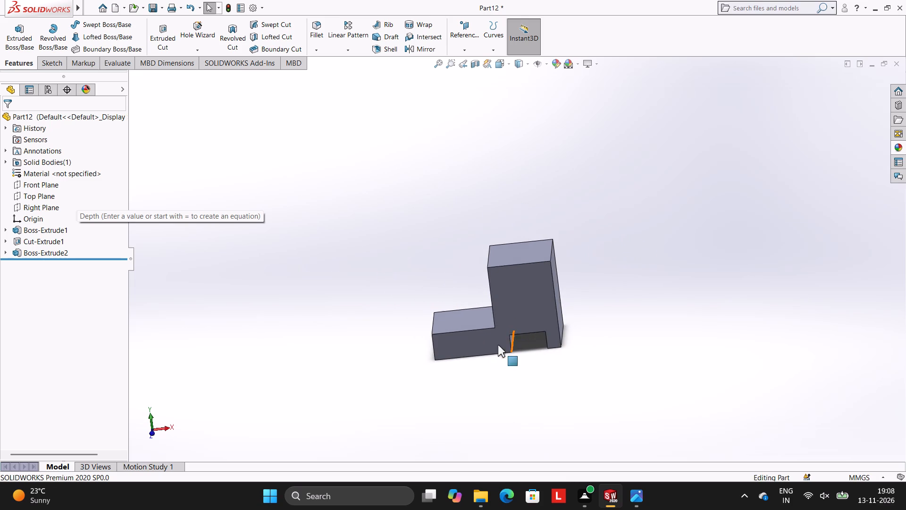
left_click(511, 289)
left_click(551, 260)
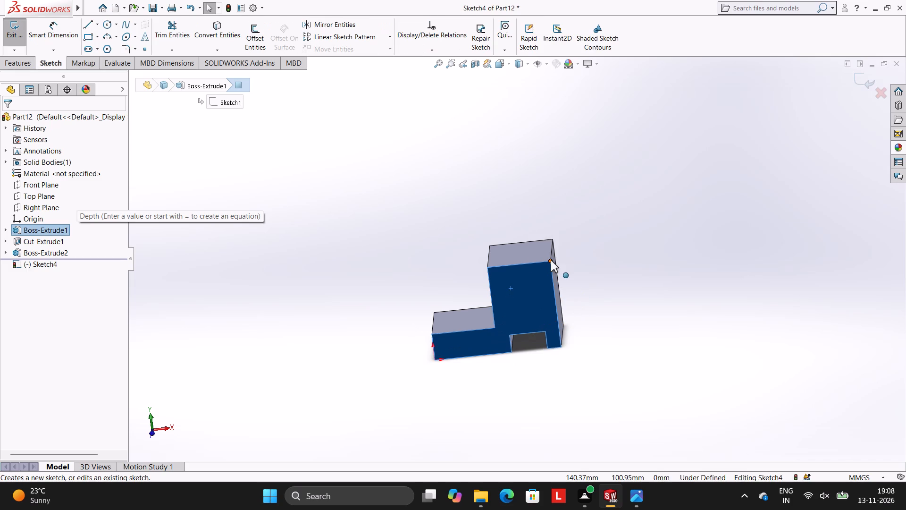
key("ctrl+8")
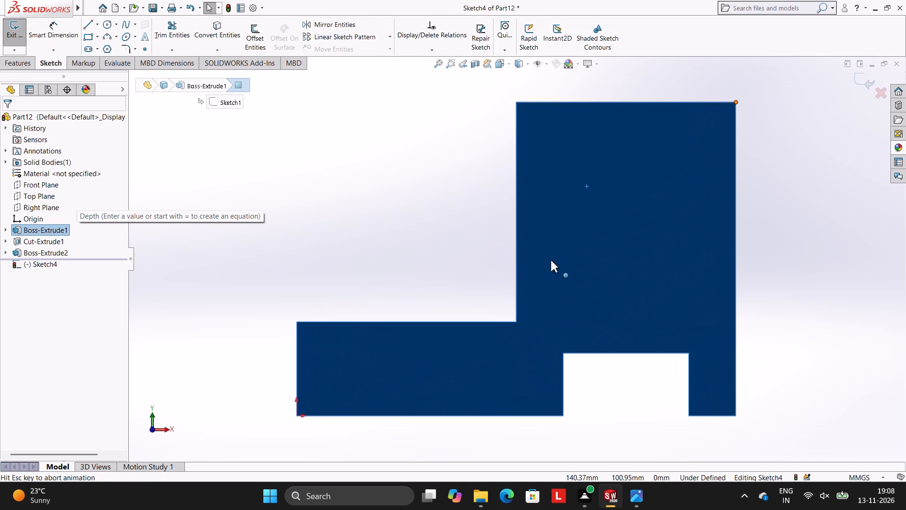
scroll(597, 268, "up", 3)
scroll(604, 226, "down", 1)
key("Escape")
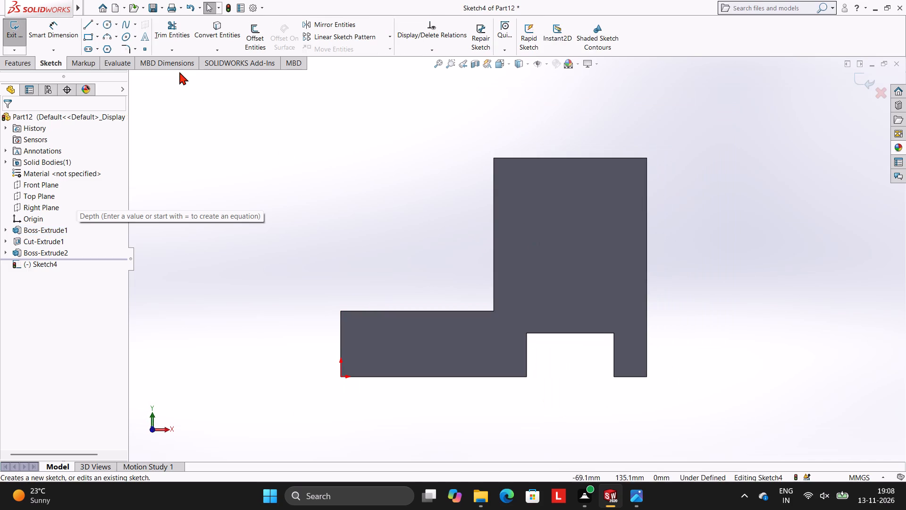
Sketch a 30 mm vertical line down from the midpoint of the upright boss's top edge.
left_click(111, 27)
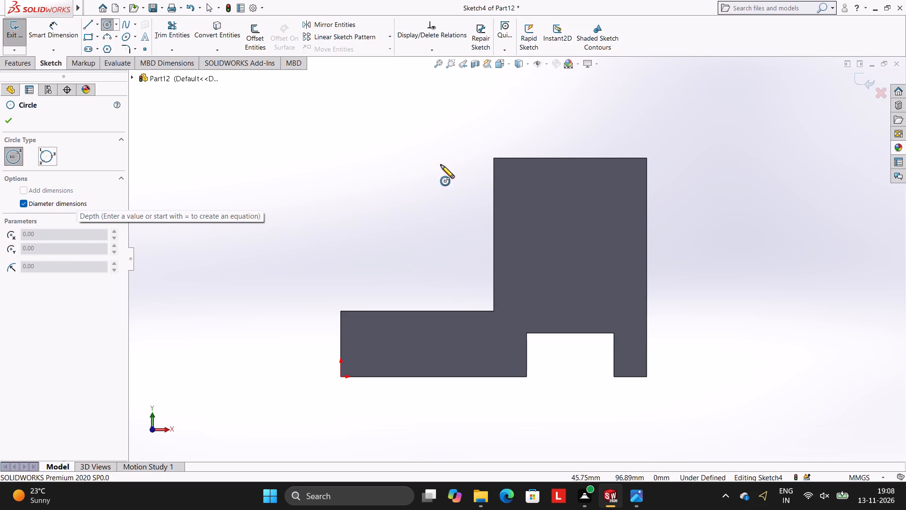
left_click(90, 24)
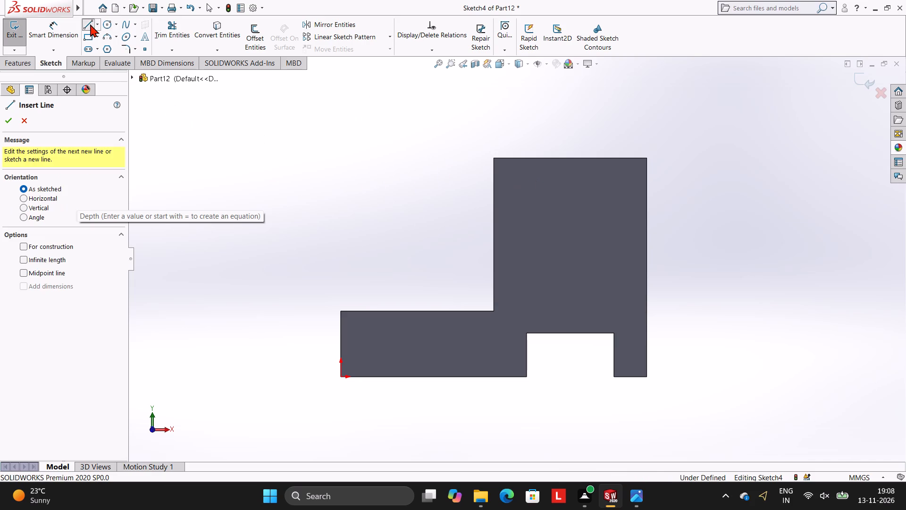
left_click(570, 158)
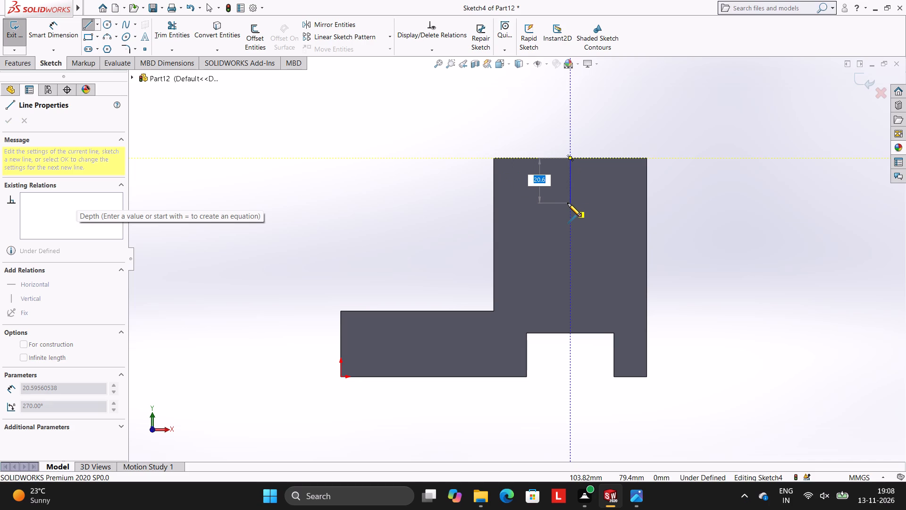
type("30")
key("Return")
key("Escape")
key("Escape")
key("Escape")
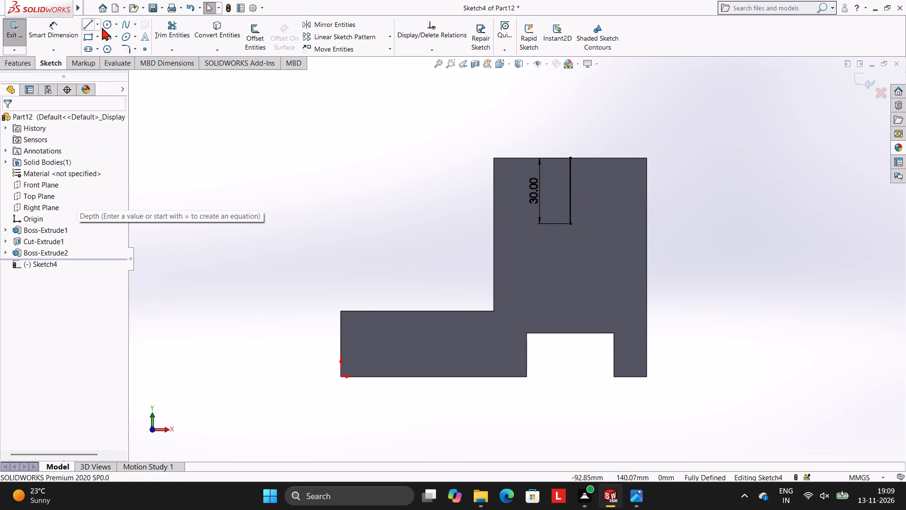
Sketch a 30 mm diameter circle centred on the lower end of the 30 mm line.
left_click(102, 27)
left_click(572, 224)
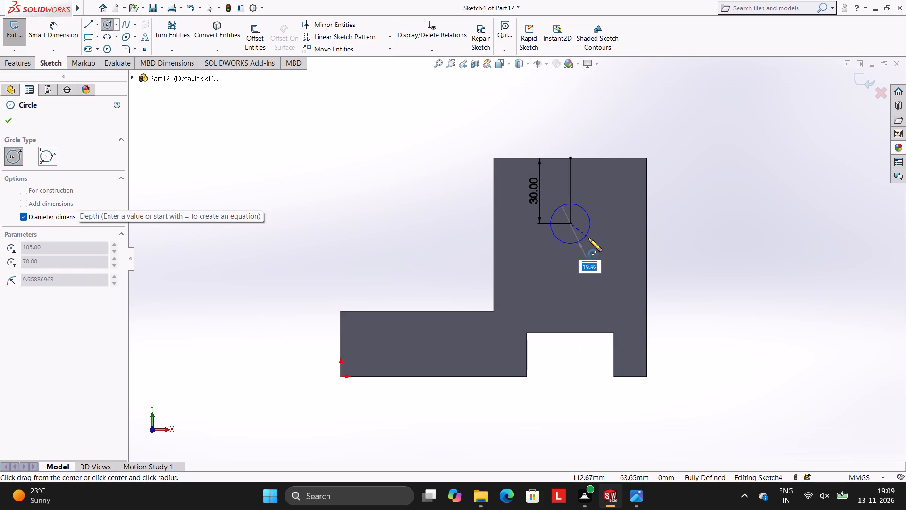
type("30")
key("Return")
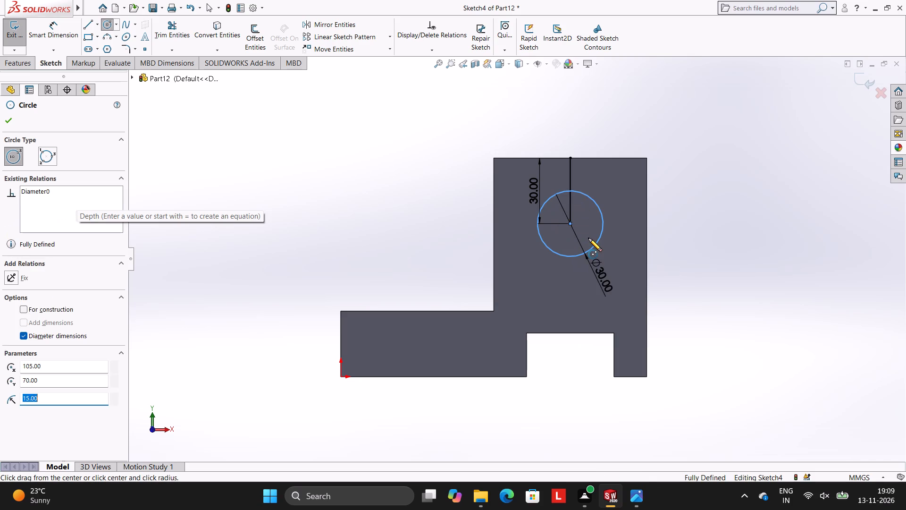
key("Escape")
key("Escape")
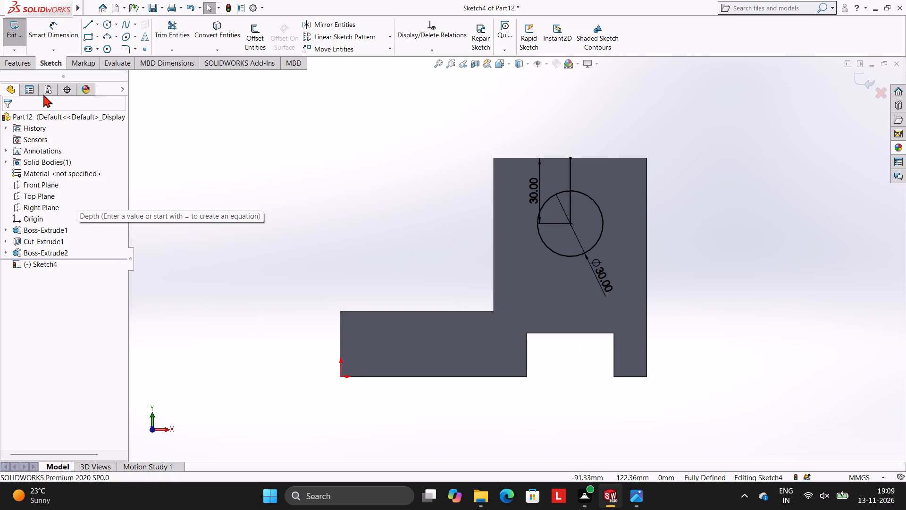
Cut-extrude the circular region through the upright boss with a blind depth of 80 mm.
left_click(8, 64)
left_click(157, 45)
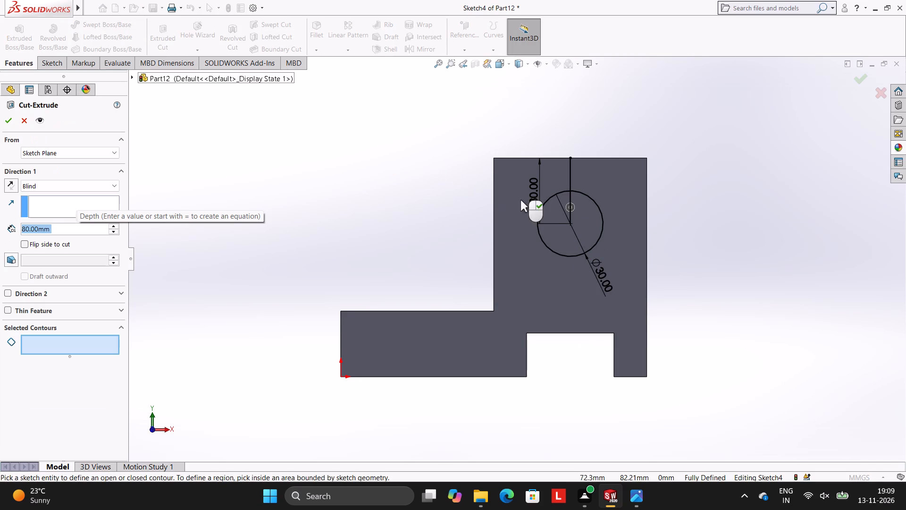
left_click(559, 236)
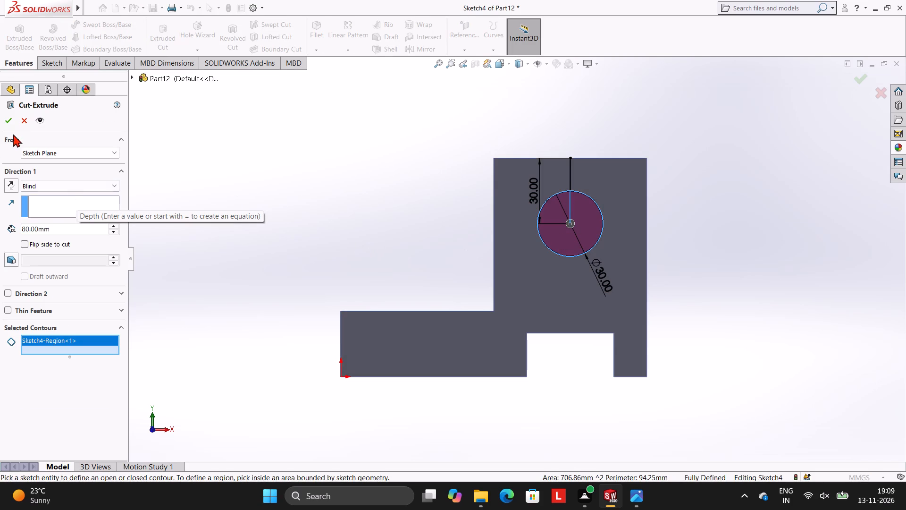
left_click(5, 114)
left_click(322, 161)
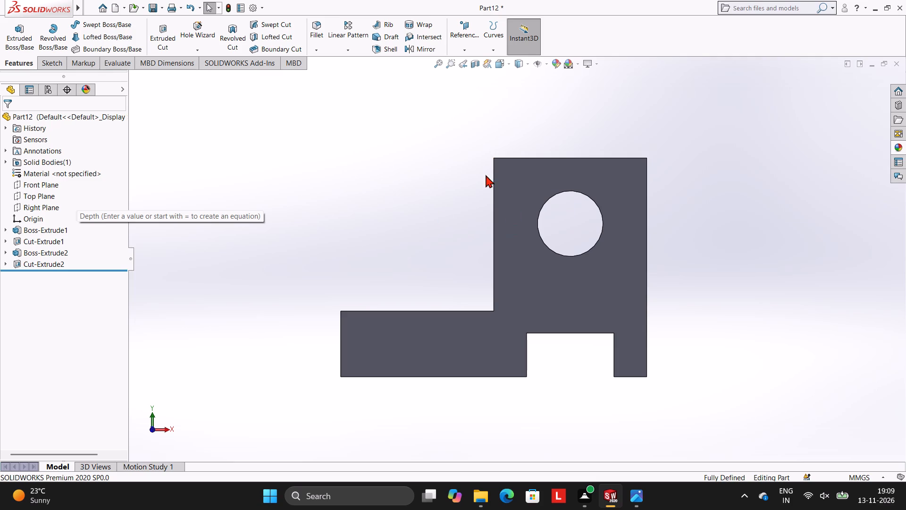
Start a new sketch on the upright boss's side face above the lower step and view it face-on.
middle_click_drag(519, 172, 591, 186)
left_click(496, 204)
left_click(538, 175)
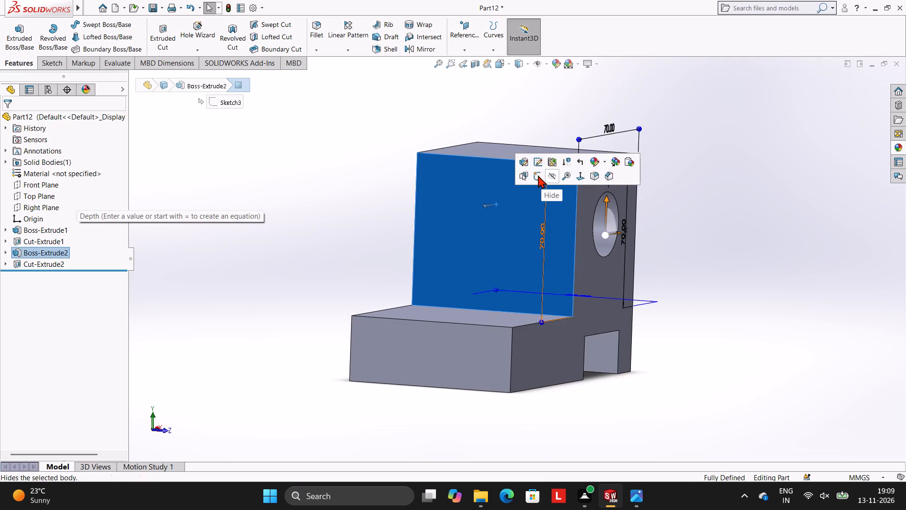
key("ctrl+8")
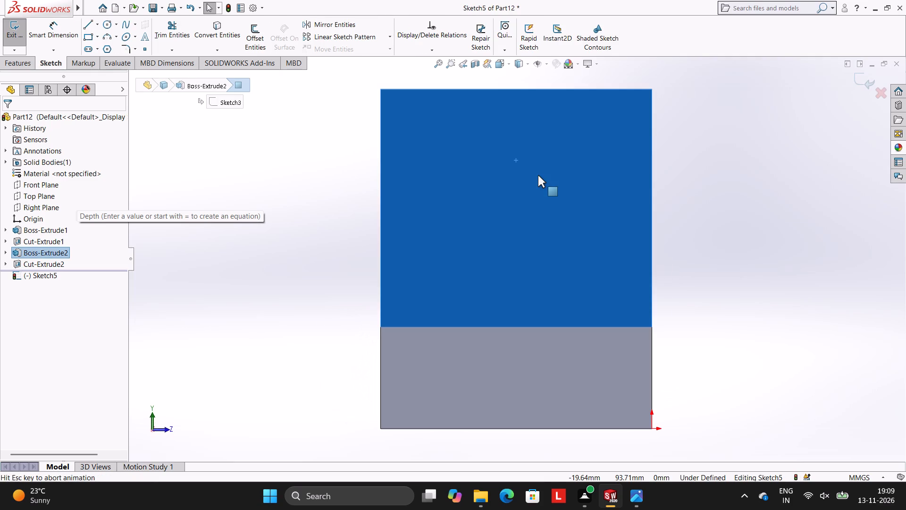
scroll(664, 139, "up", 4)
scroll(664, 139, "down", 2)
key("Escape")
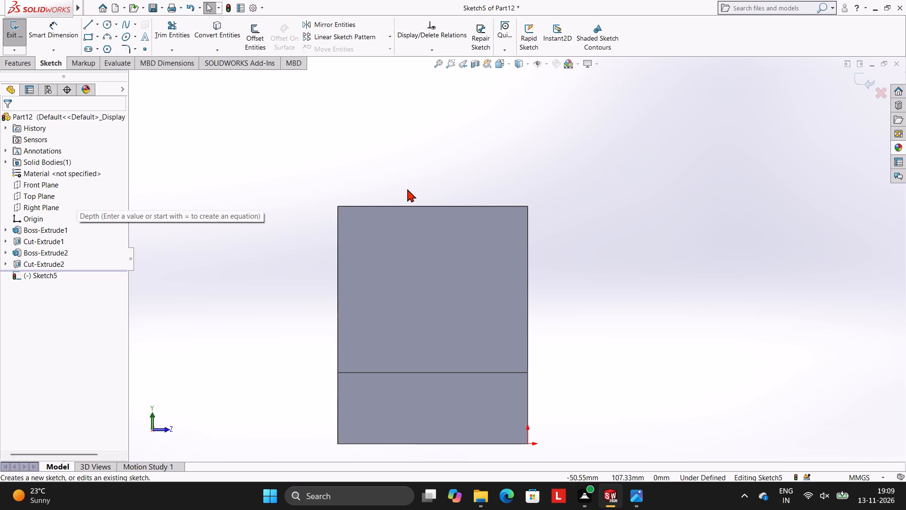
Sketch a 30 mm vertical line down from the midpoint of the side face's top edge.
left_click(87, 26)
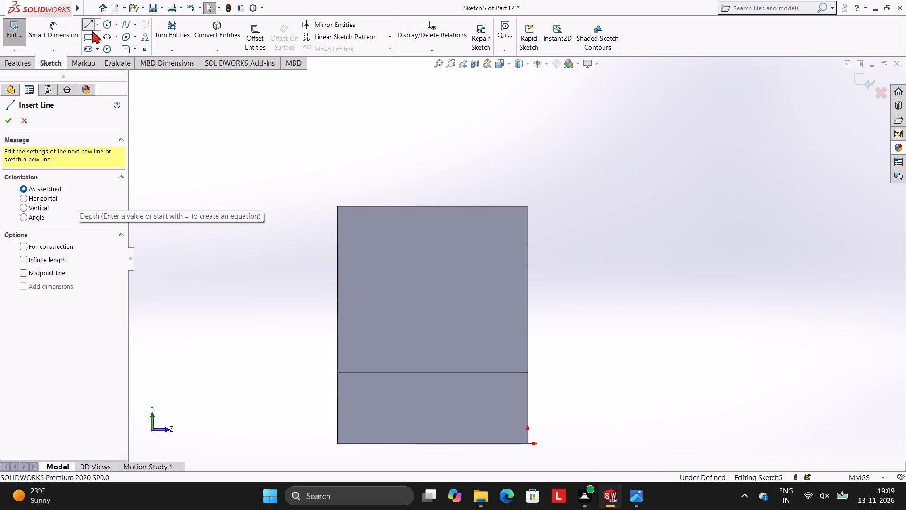
left_click(434, 205)
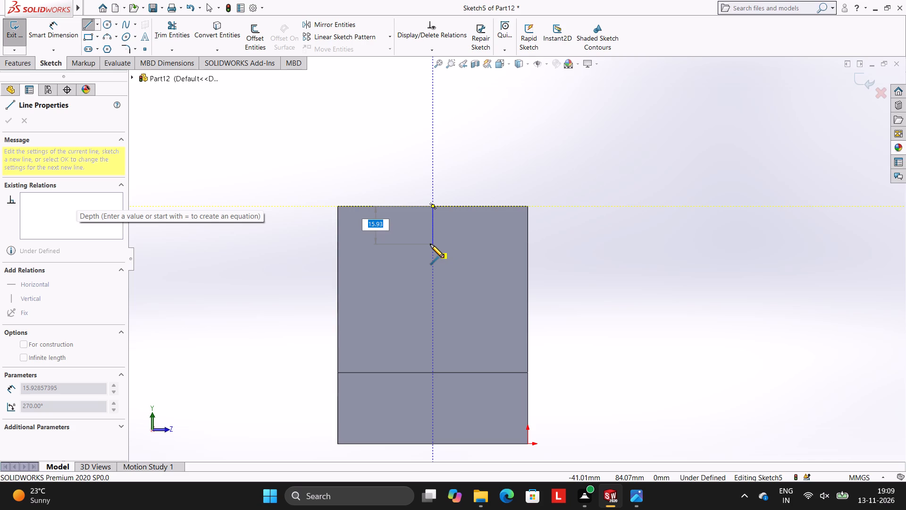
type("30")
key("Return")
key("Escape")
key("Escape")
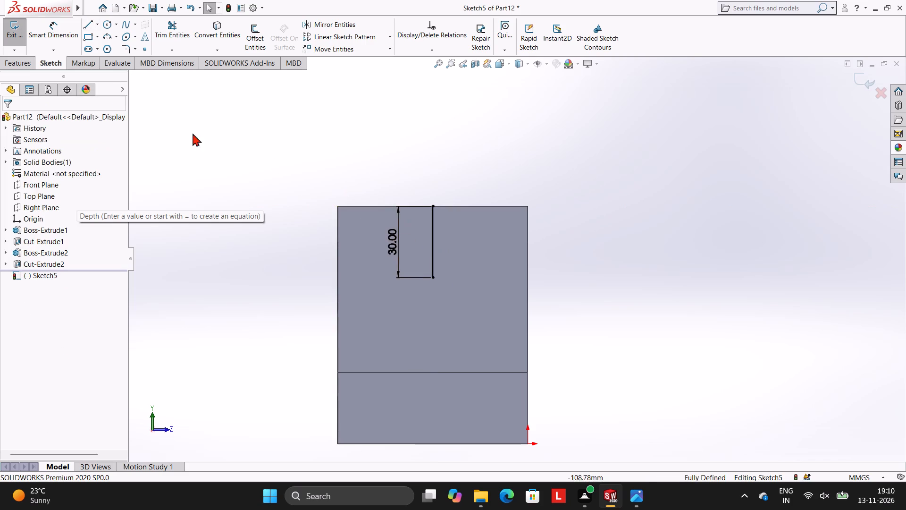
Turn off diameter dimensions and sketch a circle of 15 mm radius centred on the line's lower end.
left_click(89, 20)
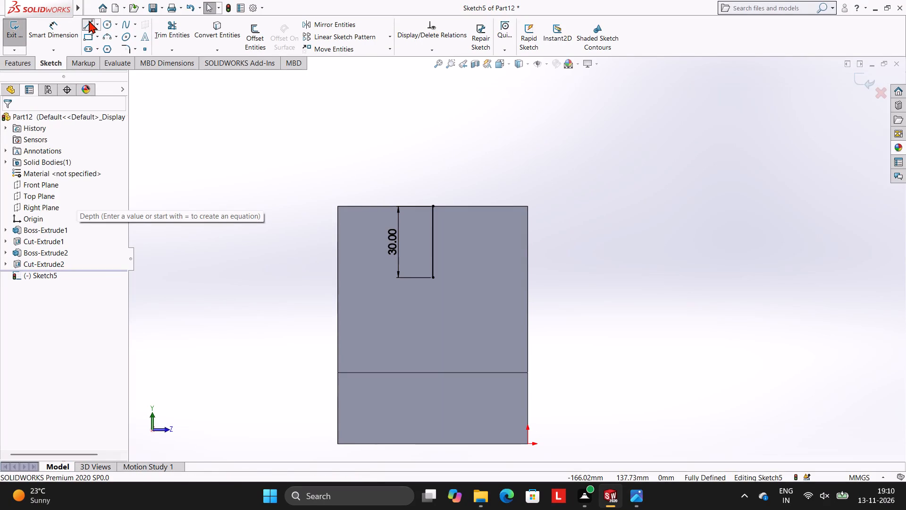
left_click(103, 21)
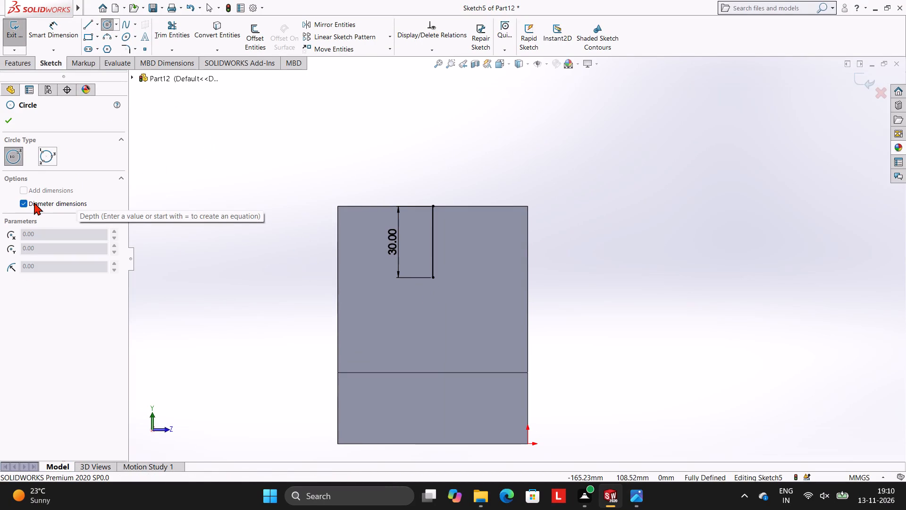
left_click(34, 202)
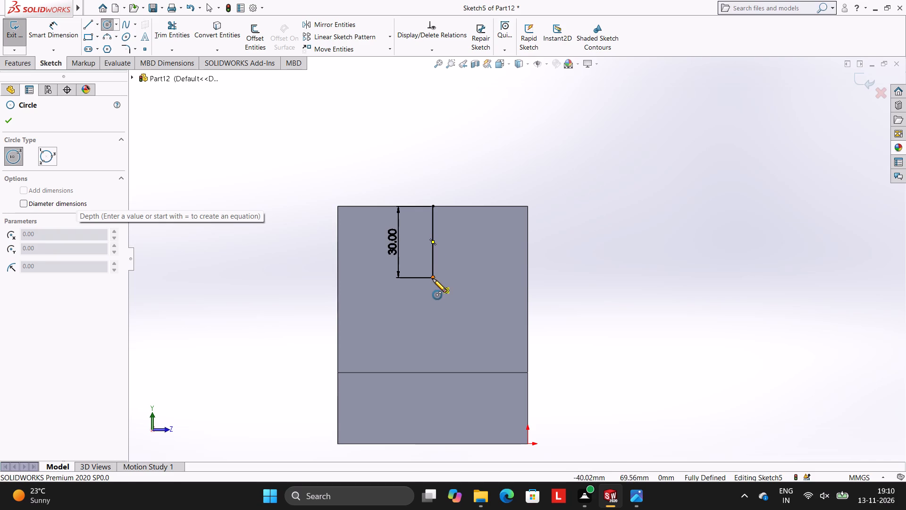
left_click(433, 279)
type("15")
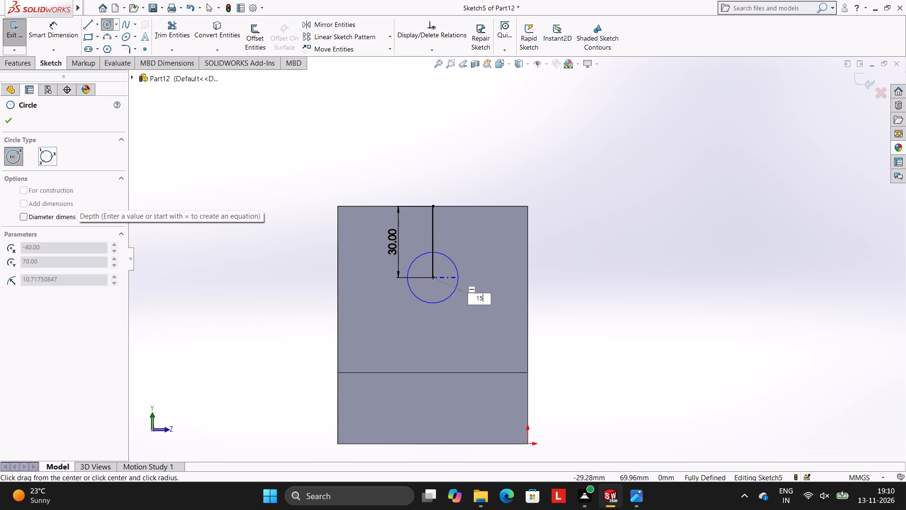
key("Return")
key("Escape")
key("Escape")
key("Escape")
key("Escape")
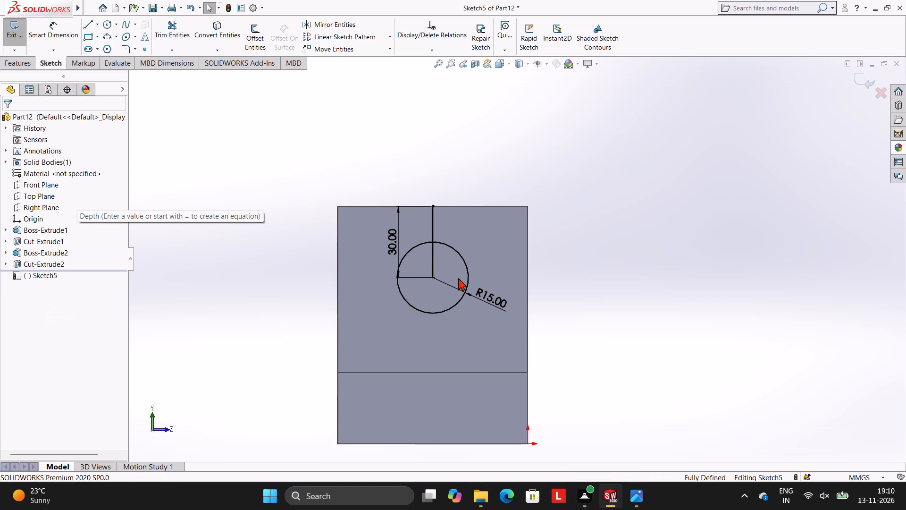
Sketch a vertical line from the circle's right quadrant point up to the face's top edge.
scroll(494, 194, "up", 2)
scroll(494, 194, "down", 4)
scroll(555, 300, "up", 2)
scroll(555, 300, "down", 2)
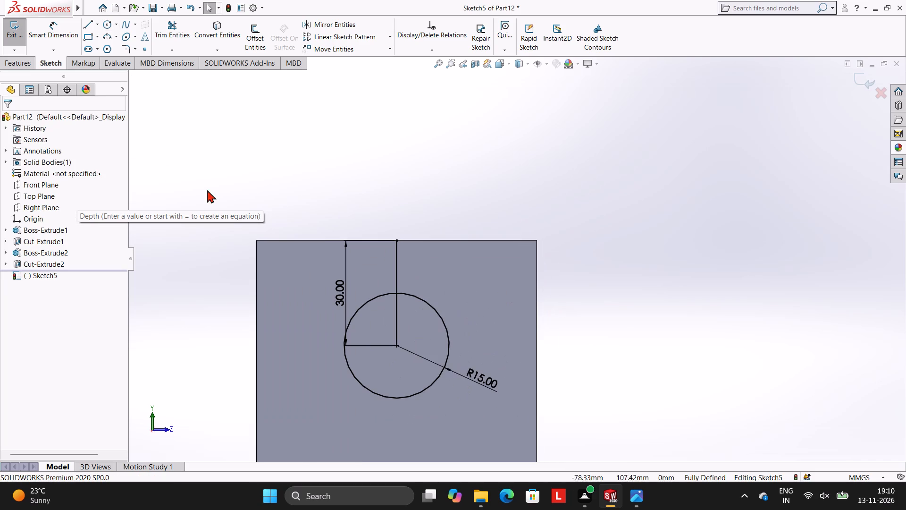
left_click(89, 22)
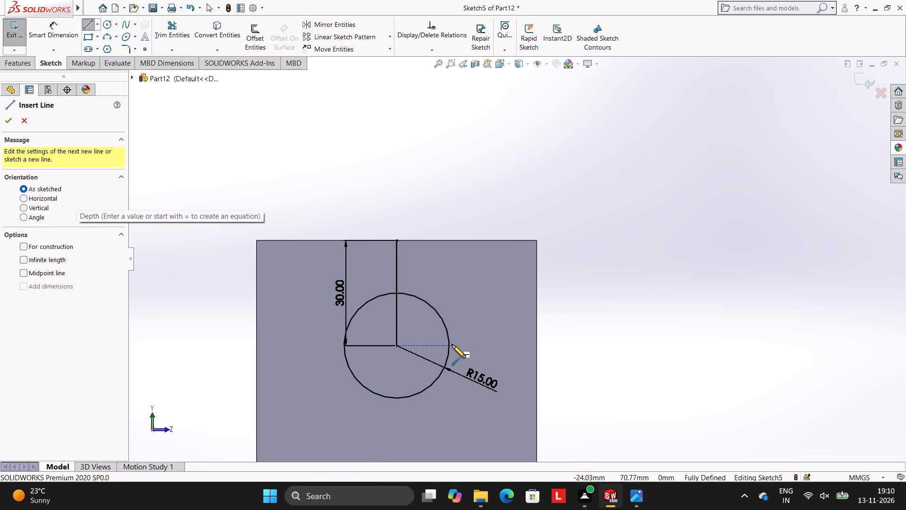
left_click(449, 345)
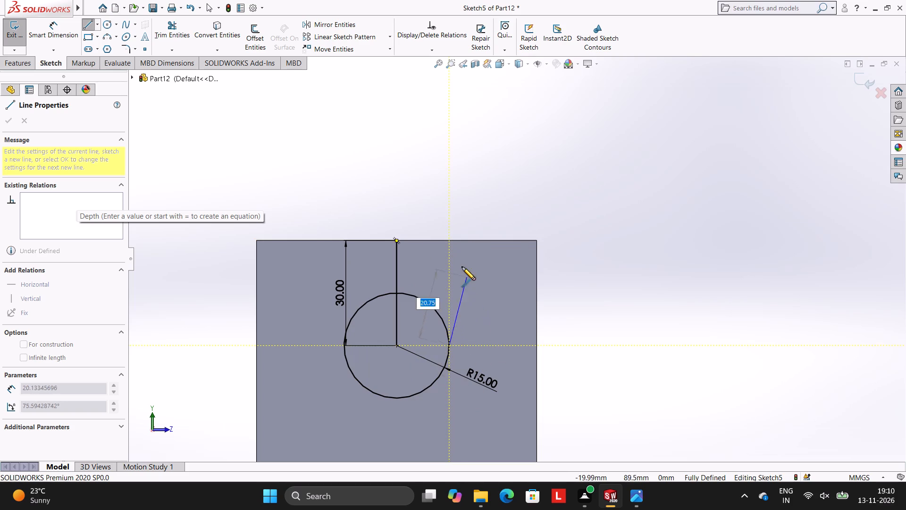
left_click(448, 240)
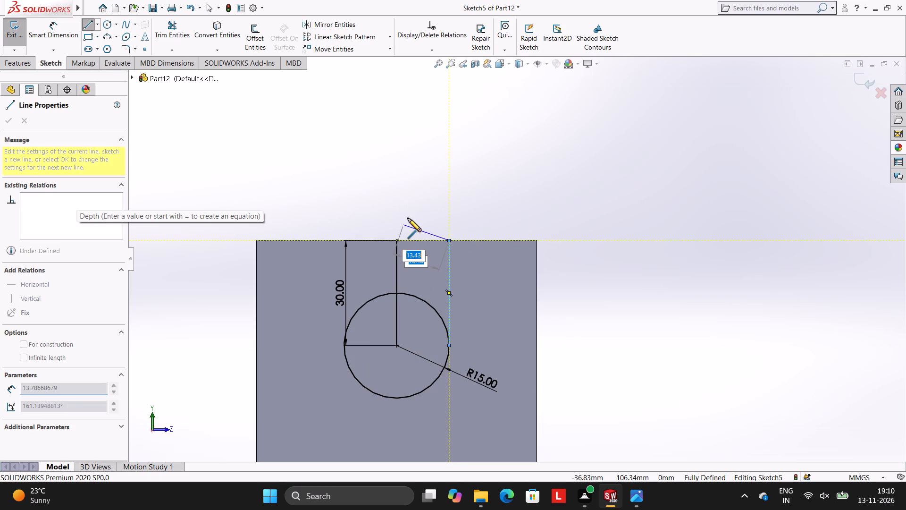
key("Escape")
key("Escape")
key("Escape")
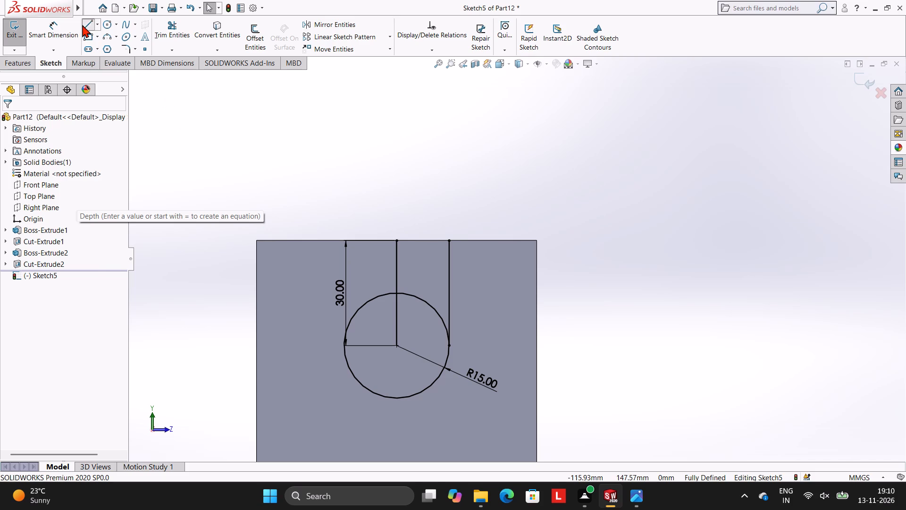
Sketch a 30 mm vertical line from the circle's left quadrant point up to the face's top edge.
left_click(82, 25)
scroll(406, 222, "down", 3)
scroll(428, 398, "up", 2)
scroll(441, 370, "down", 2)
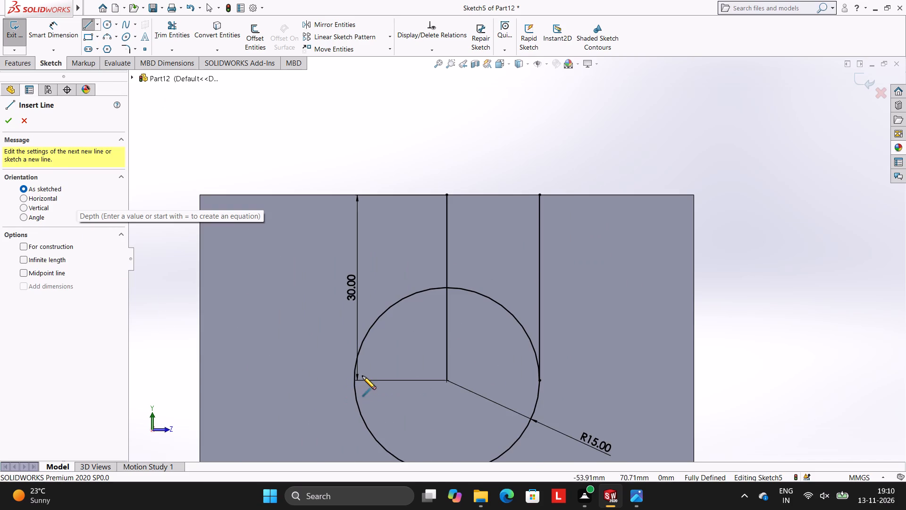
left_click(354, 379)
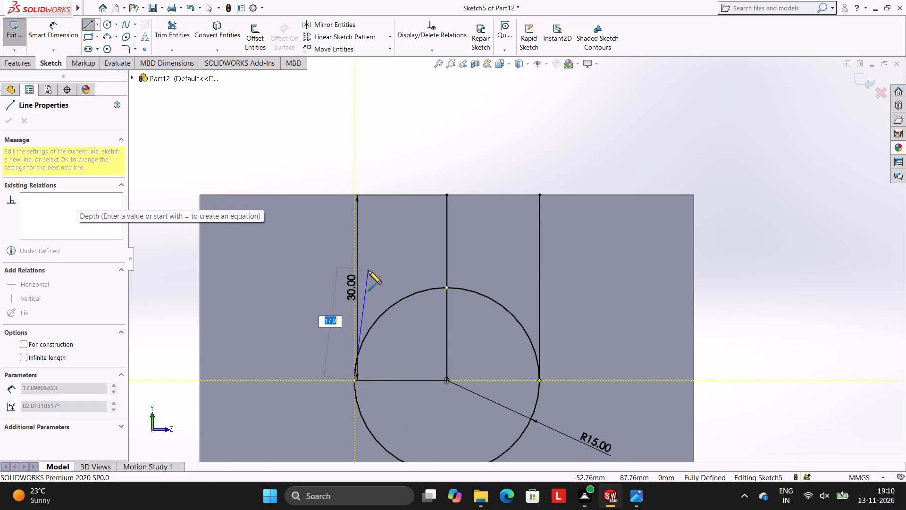
left_click(354, 195)
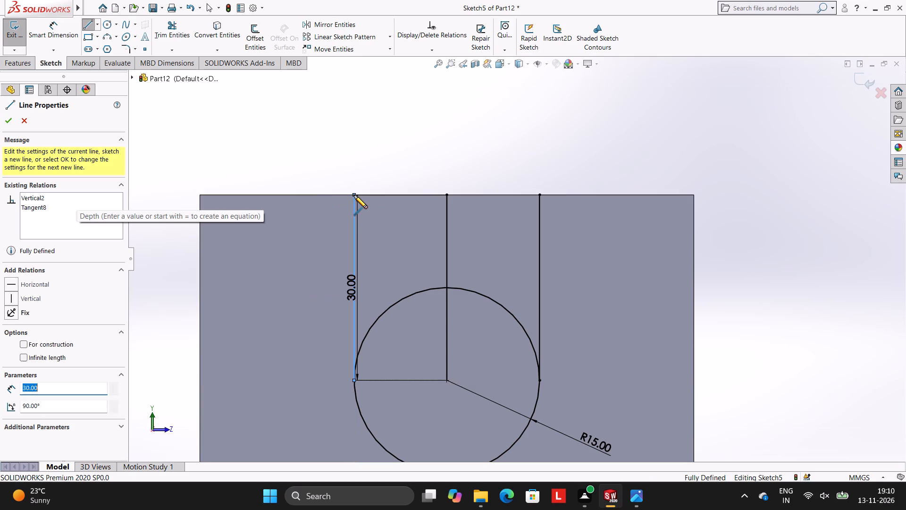
key("Escape")
key("Escape")
key("Escape")
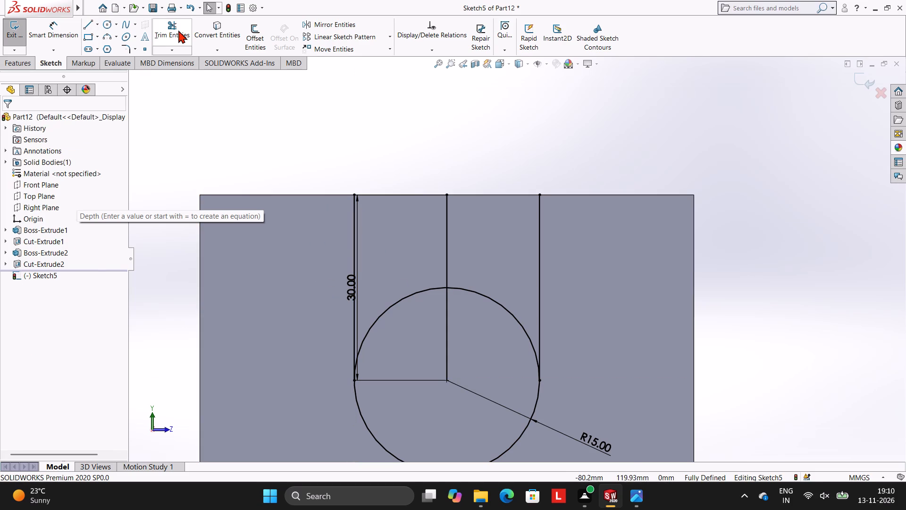
Trim away both upper quarter arcs of the circle, leaving the lower semicircle between the outer vertical lines.
left_click(178, 30)
left_click(385, 313)
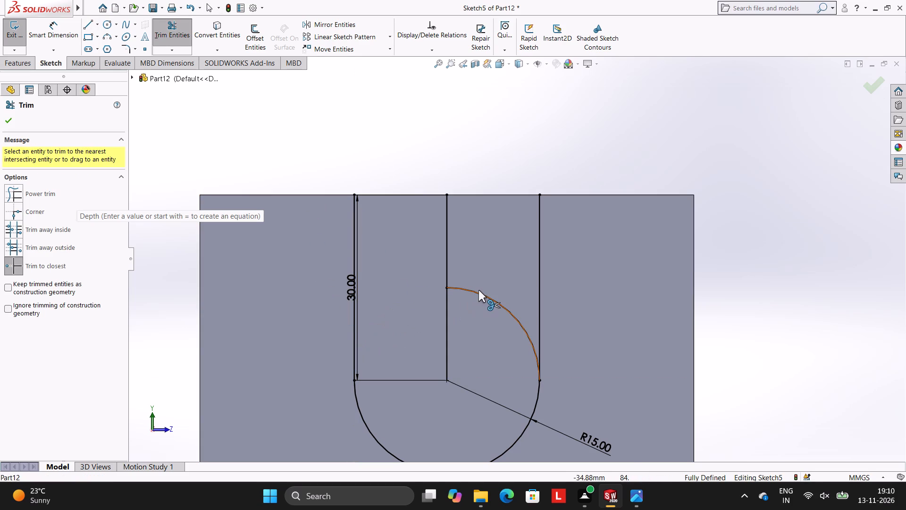
left_click(478, 291)
key("Escape")
key("Escape")
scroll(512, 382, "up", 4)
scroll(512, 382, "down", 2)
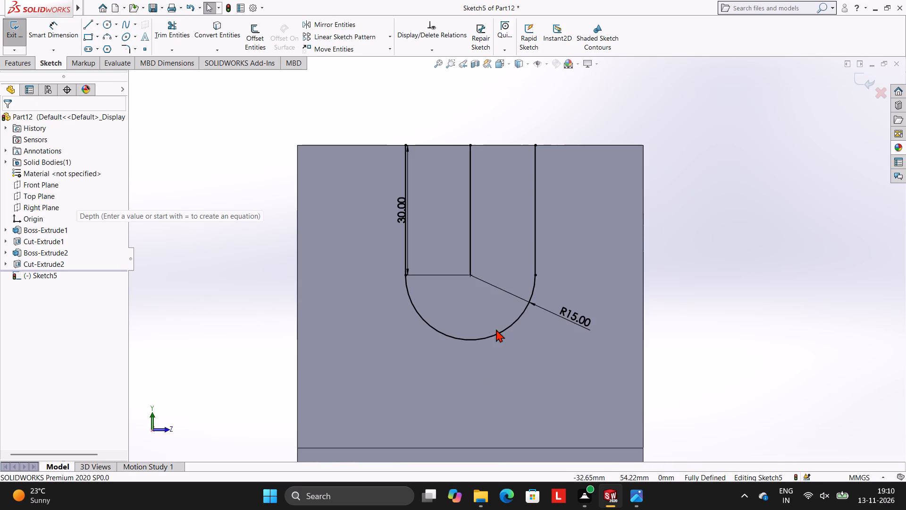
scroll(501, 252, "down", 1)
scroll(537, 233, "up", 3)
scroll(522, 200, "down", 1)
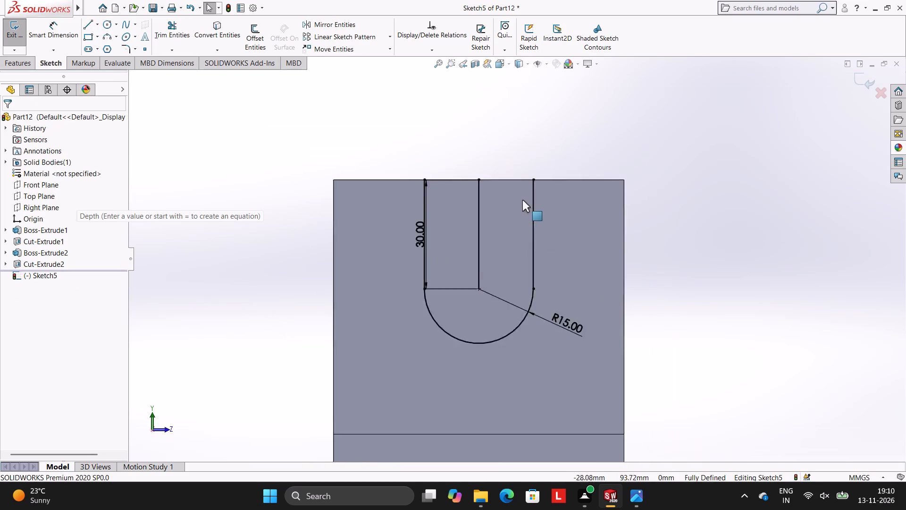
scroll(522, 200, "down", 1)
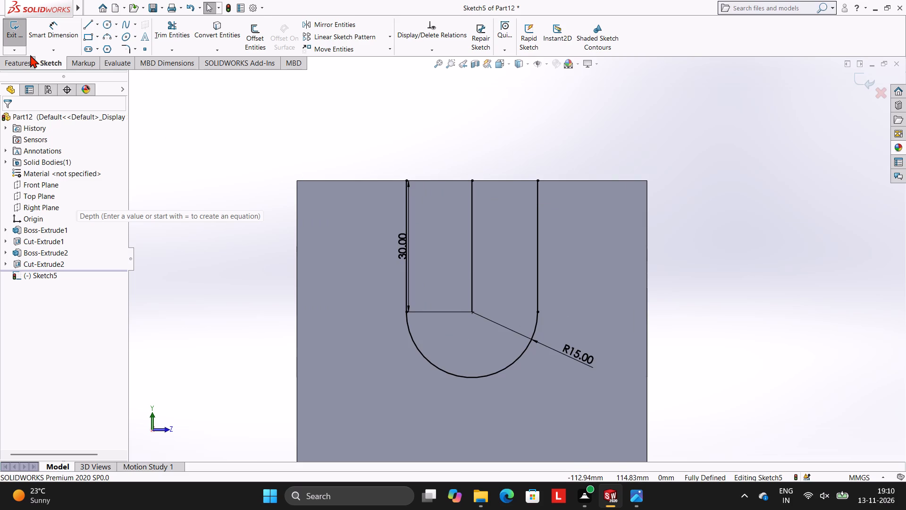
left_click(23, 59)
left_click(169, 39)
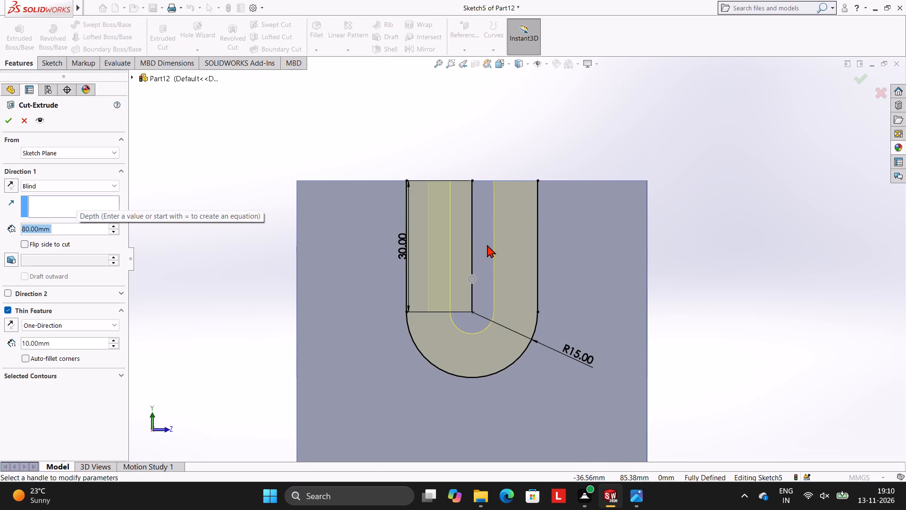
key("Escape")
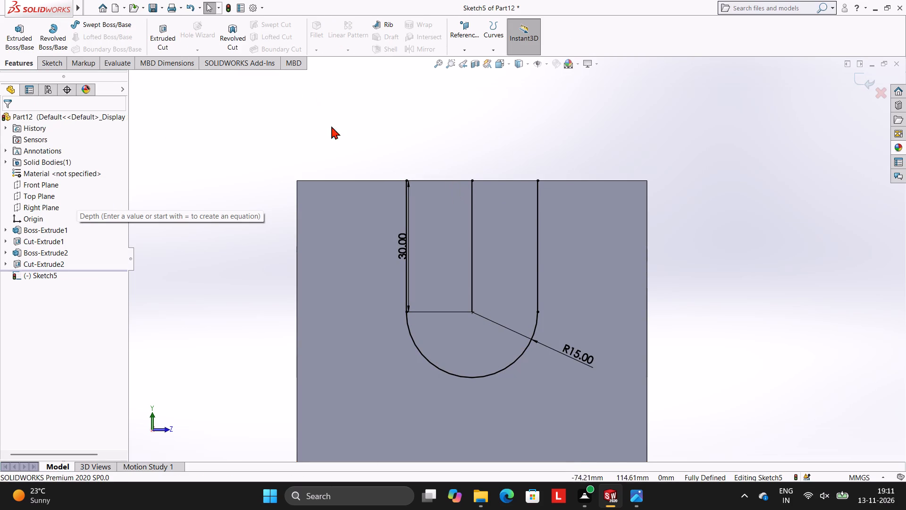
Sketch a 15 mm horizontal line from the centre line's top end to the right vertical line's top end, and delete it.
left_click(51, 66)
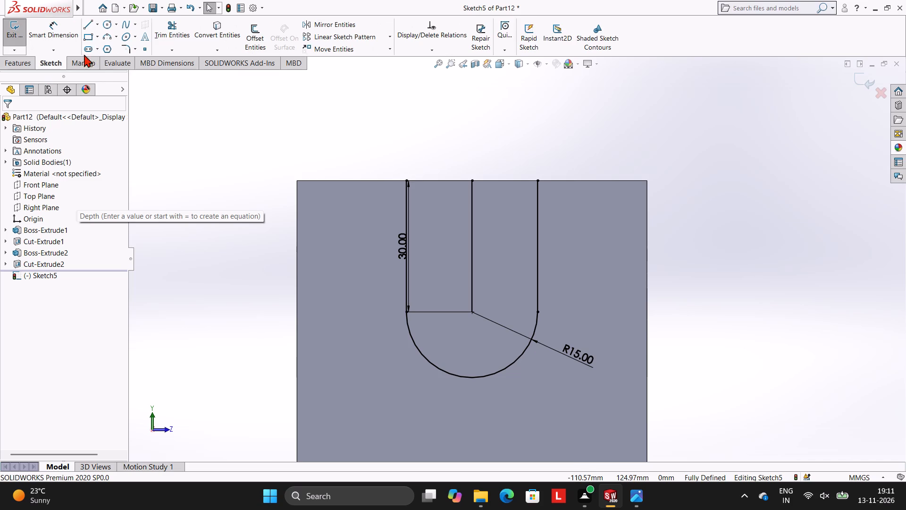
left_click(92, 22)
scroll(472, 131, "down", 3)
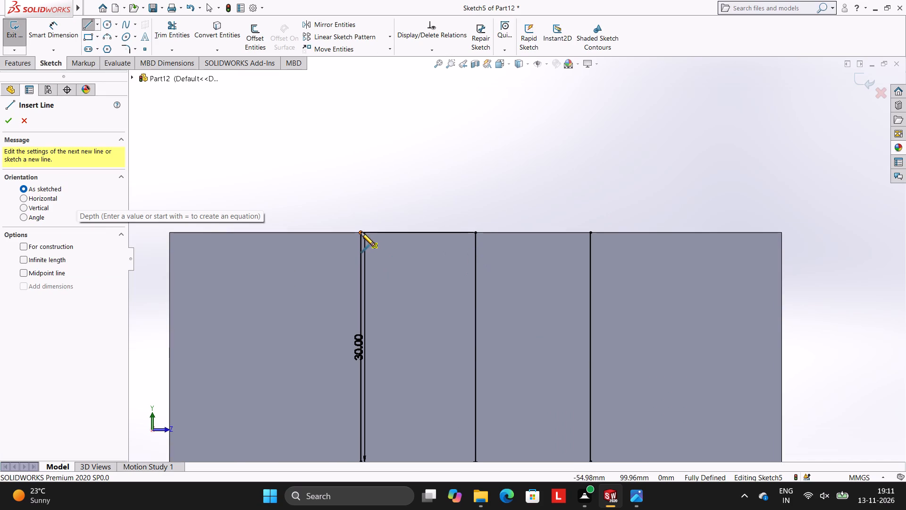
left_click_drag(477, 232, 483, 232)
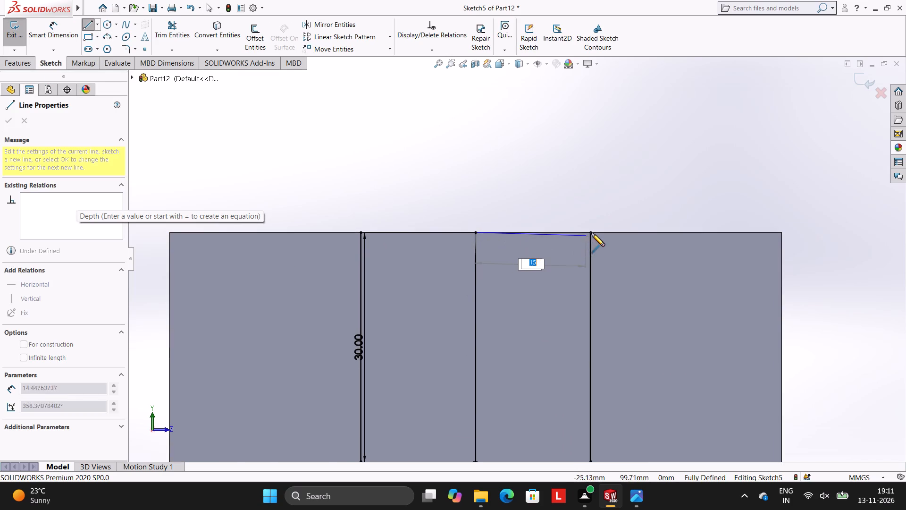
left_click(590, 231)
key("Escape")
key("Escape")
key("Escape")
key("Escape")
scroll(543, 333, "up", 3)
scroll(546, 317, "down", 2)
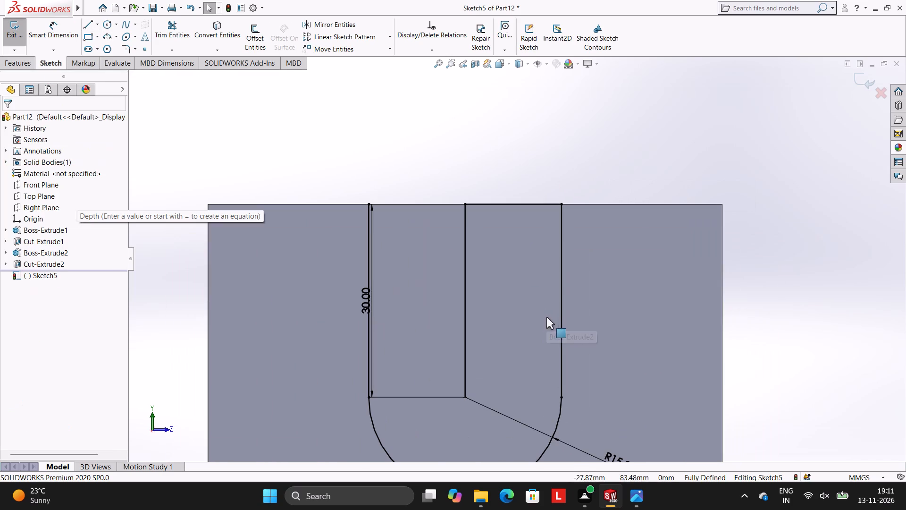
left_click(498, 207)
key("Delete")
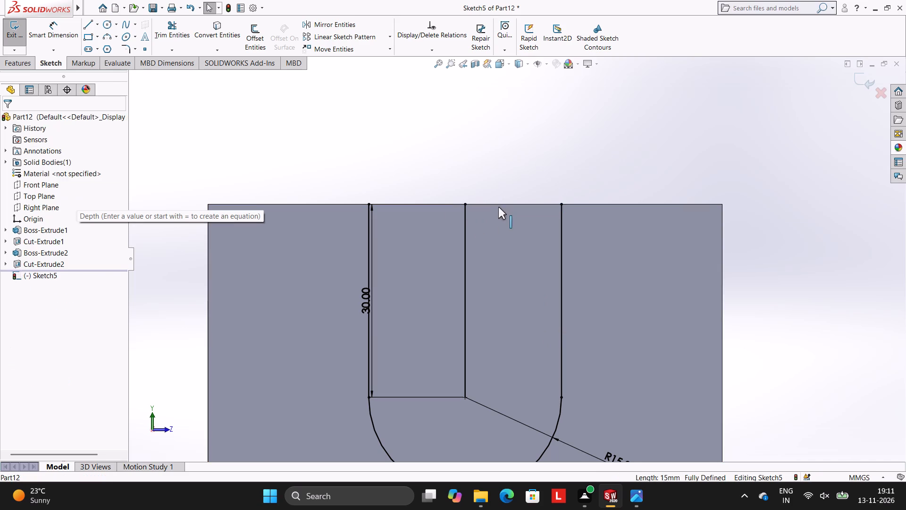
Close the U-shaped profile with a 30 mm horizontal line joining the top ends of the two outer vertical lines.
left_click(87, 24)
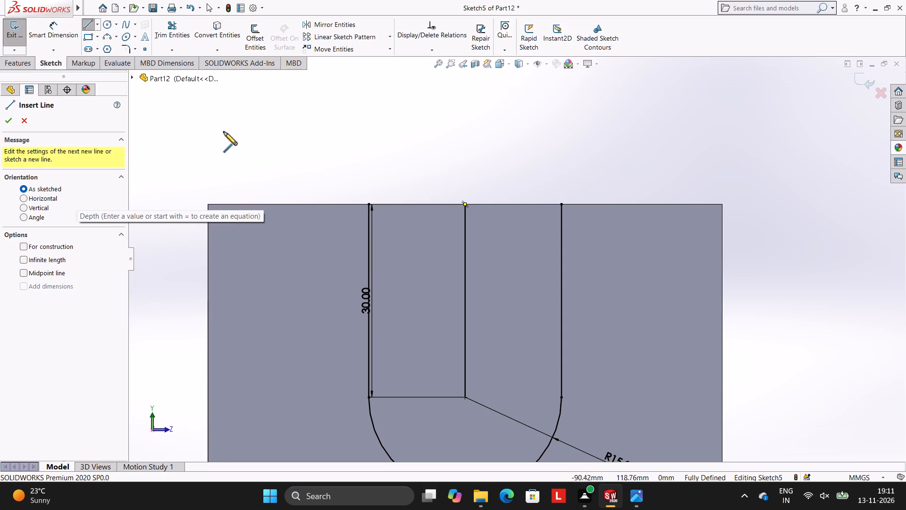
left_click(183, 38)
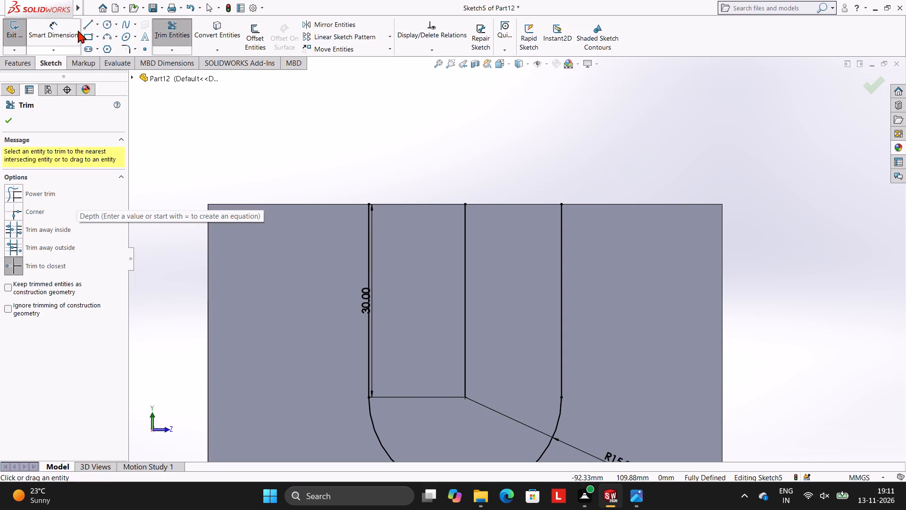
left_click(90, 19)
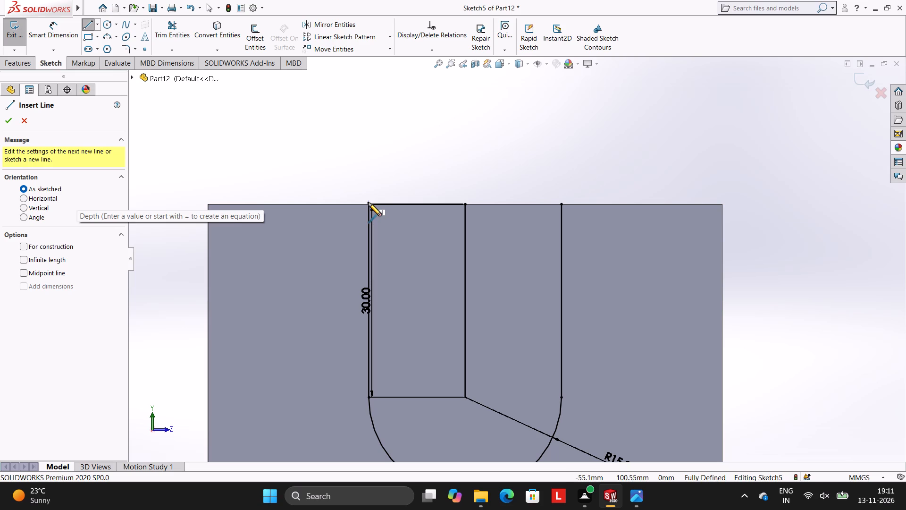
left_click(369, 203)
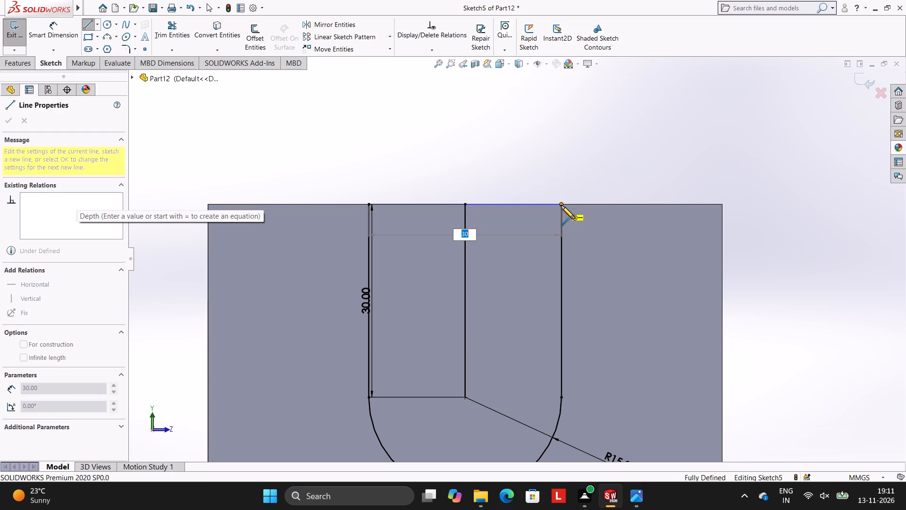
left_click(562, 204)
key("Escape")
key("Escape")
key("Escape")
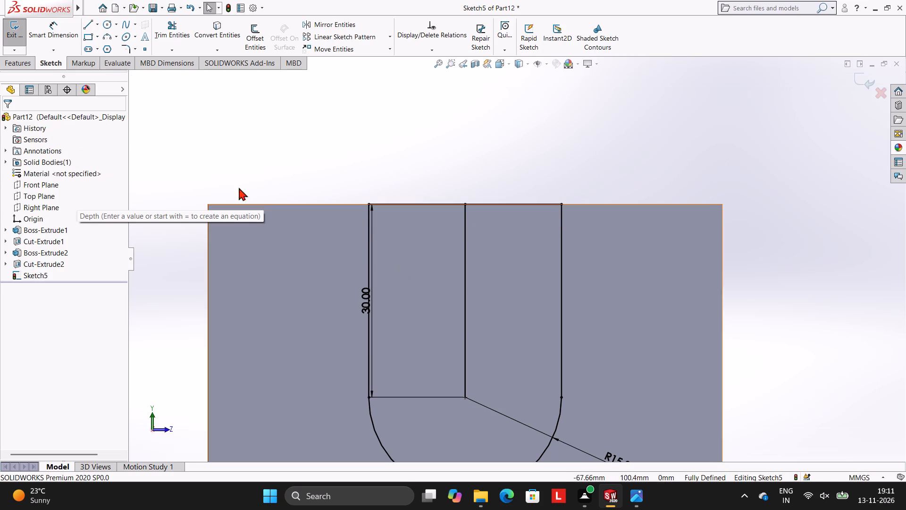
Cut-extrude the closed U-shaped region through the upright boss with a blind depth of 80 mm.
left_click(28, 62)
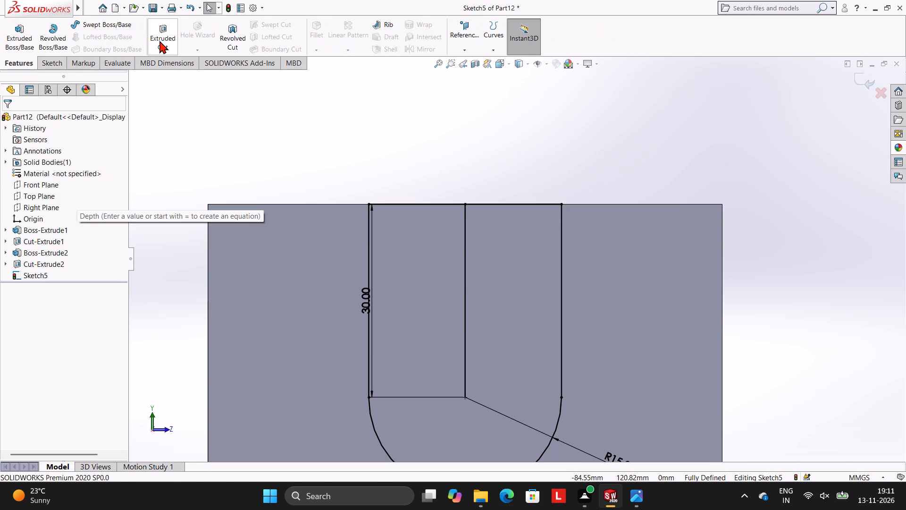
left_click(159, 41)
left_click(403, 284)
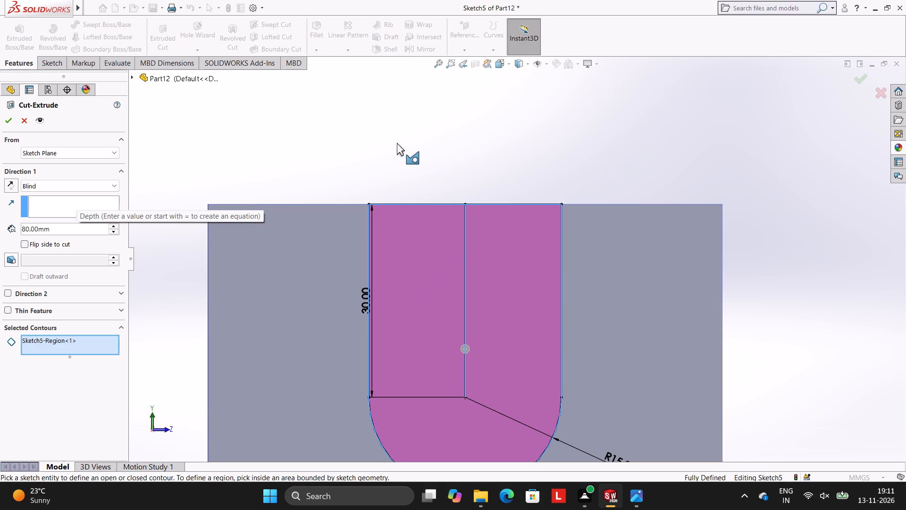
left_click(12, 124)
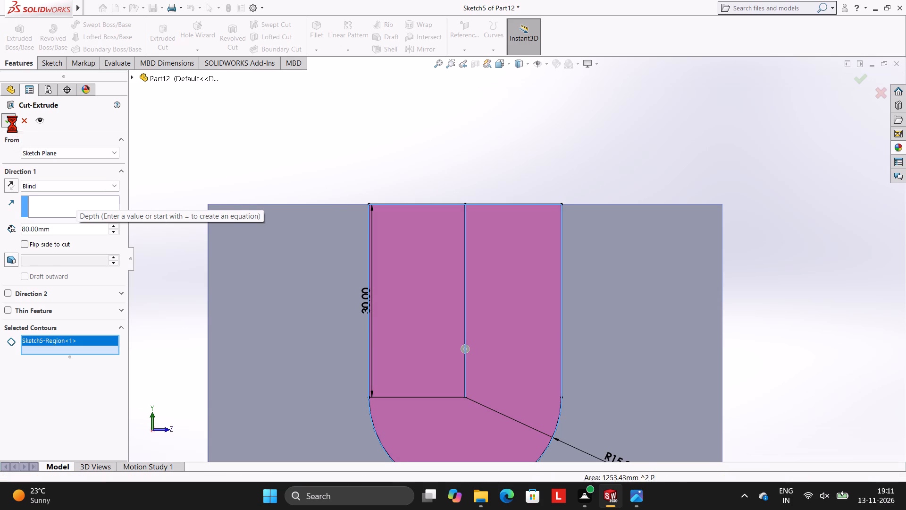
left_click(293, 152)
Start a new sketch on the top face of one of the upright boss's arms and view it face-on.
scroll(461, 222, "up", 2)
middle_click_drag(499, 224, 502, 268)
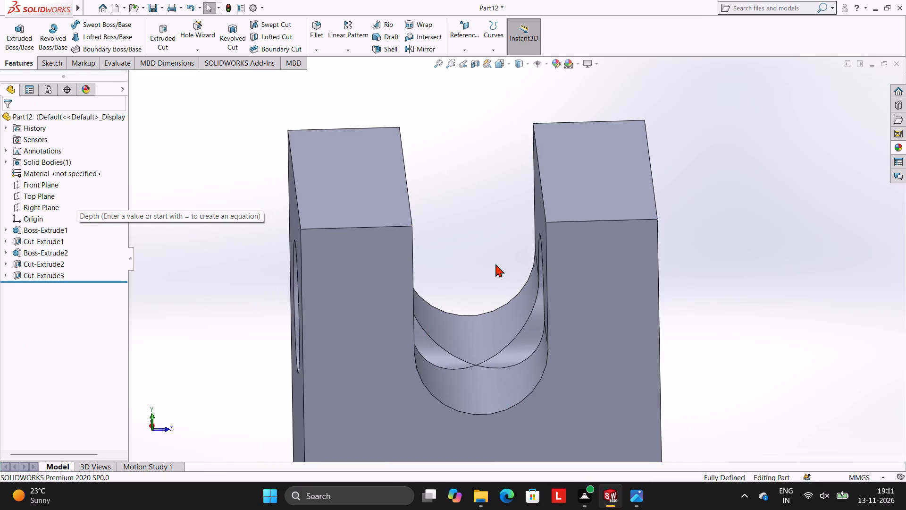
middle_click_drag(845, 255, 804, 226)
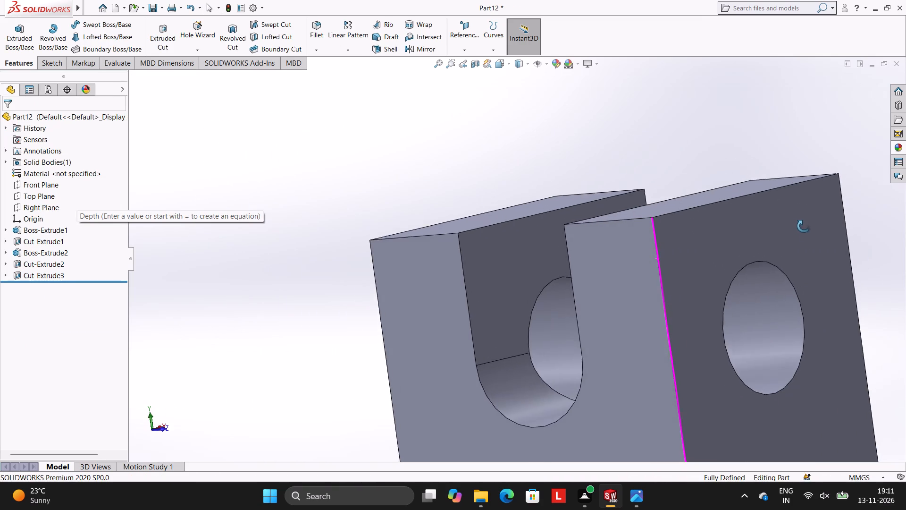
middle_click_drag(804, 226, 829, 257)
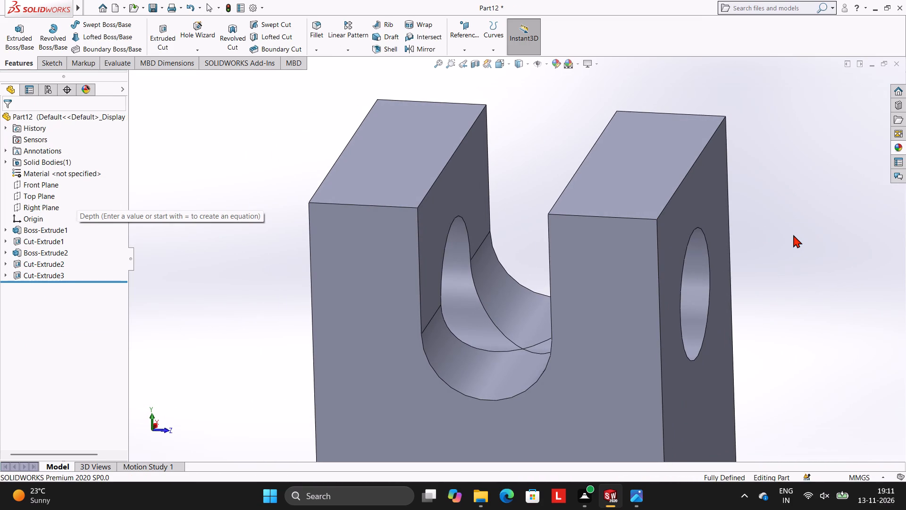
scroll(753, 217, "up", 2)
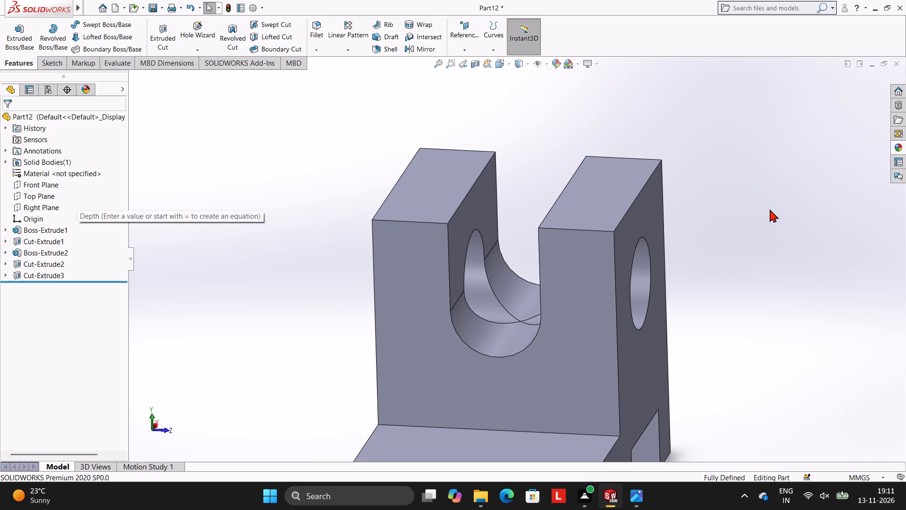
middle_click_drag(776, 207, 785, 312)
left_click(602, 262)
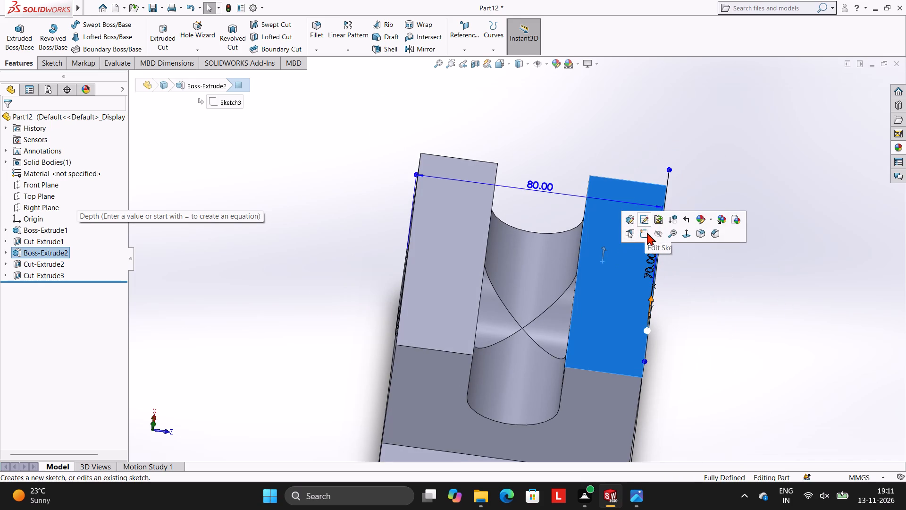
left_click(647, 233)
key("ctrl+8")
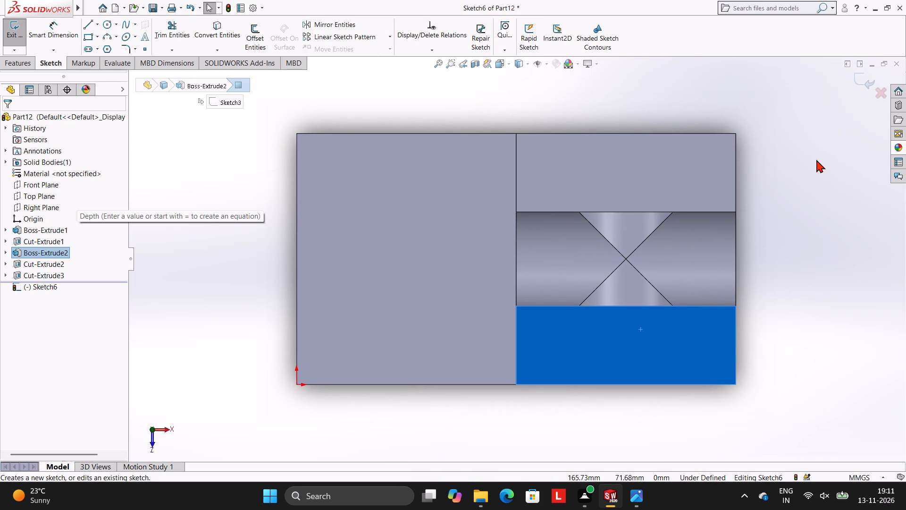
key("Escape")
key("Escape")
scroll(715, 254, "up", 2)
scroll(715, 254, "down", 2)
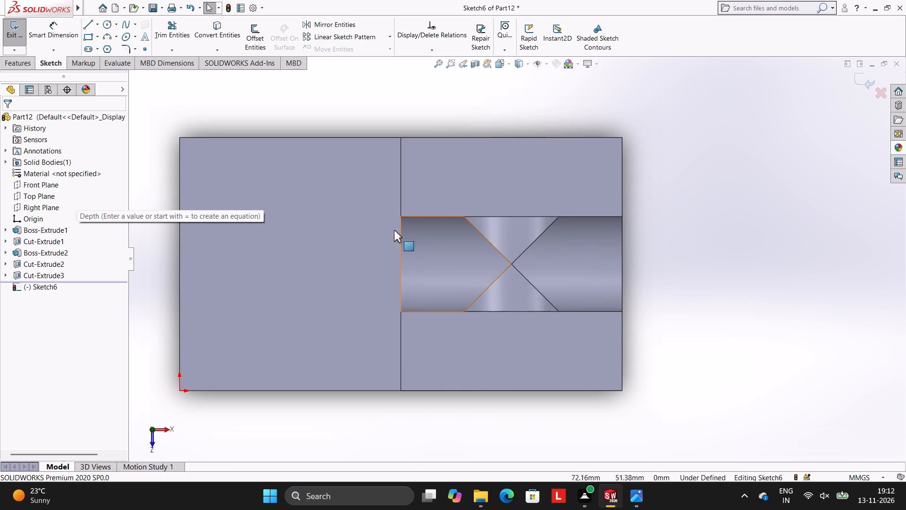
Sketch an 80 mm vertical line along the upright's outer end edge, from corner to corner.
left_click(88, 24)
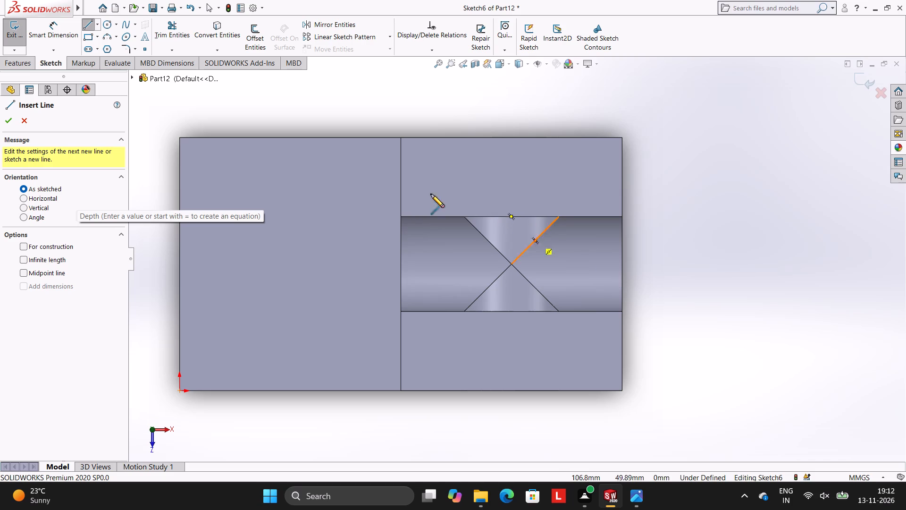
left_click(621, 137)
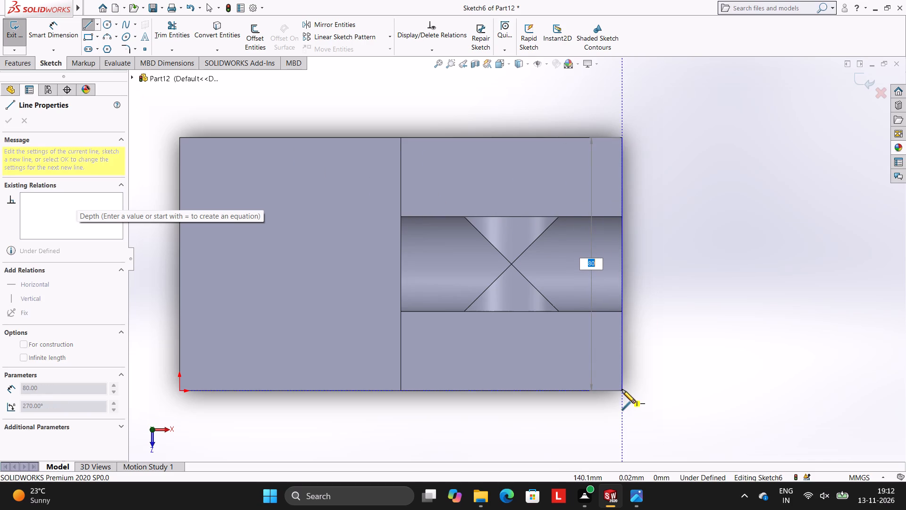
left_click(621, 390)
key("Escape")
key("Escape")
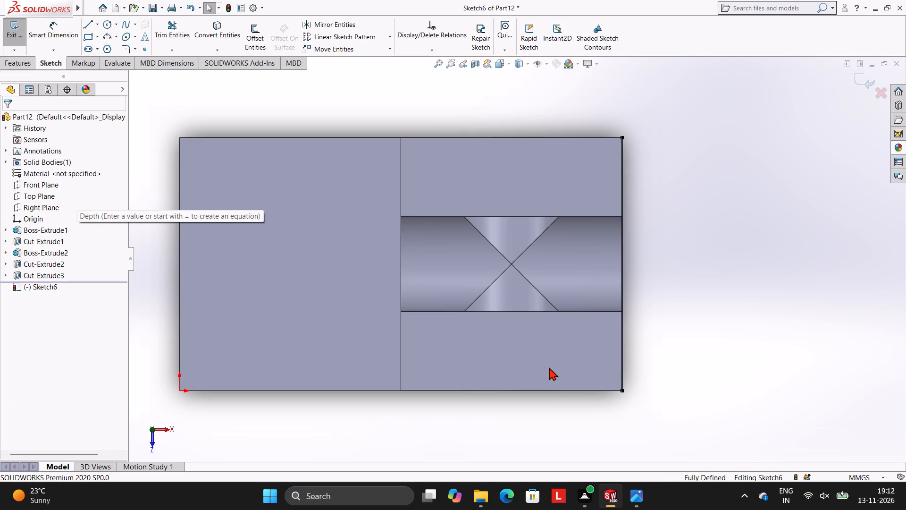
key("Escape")
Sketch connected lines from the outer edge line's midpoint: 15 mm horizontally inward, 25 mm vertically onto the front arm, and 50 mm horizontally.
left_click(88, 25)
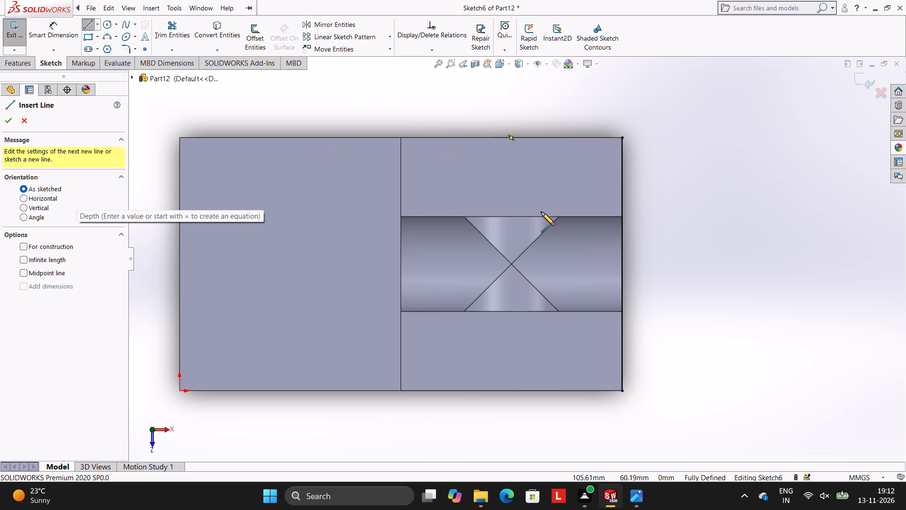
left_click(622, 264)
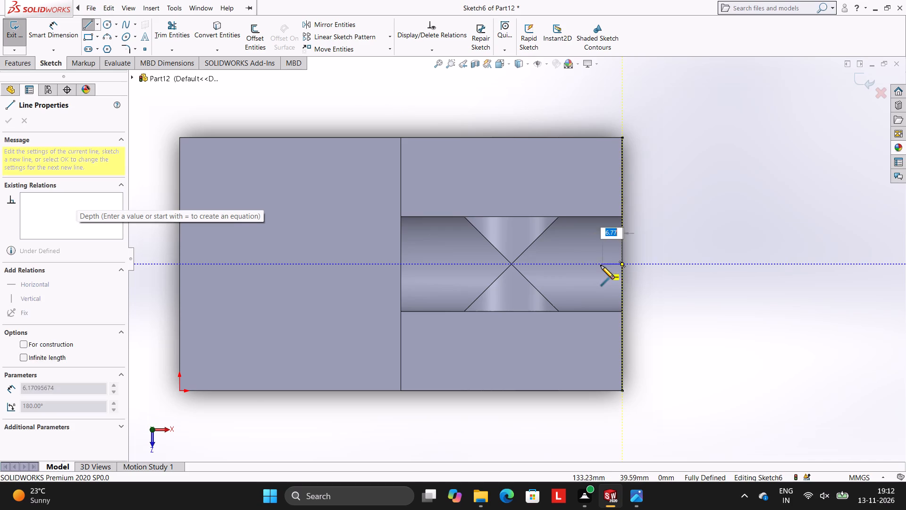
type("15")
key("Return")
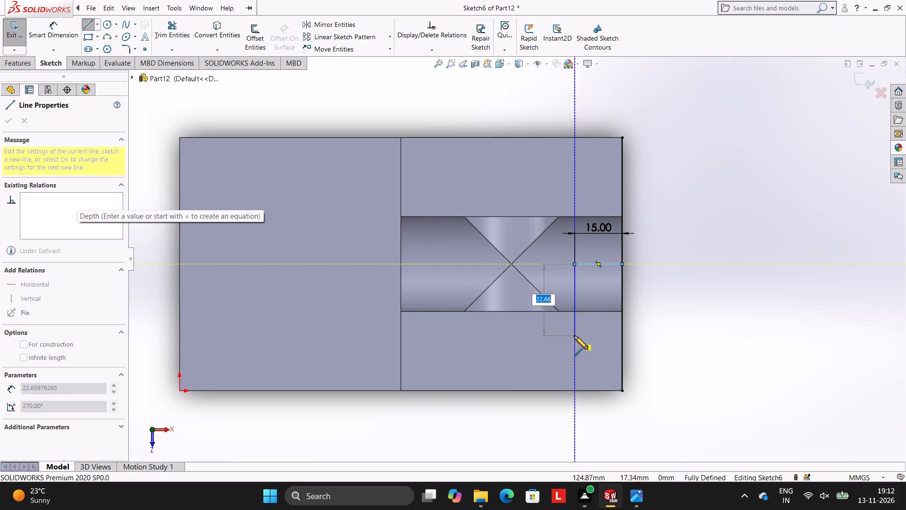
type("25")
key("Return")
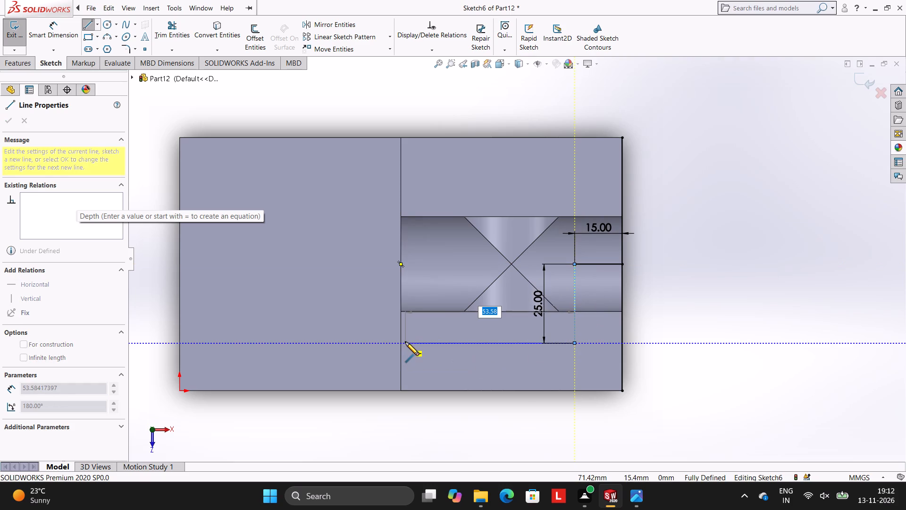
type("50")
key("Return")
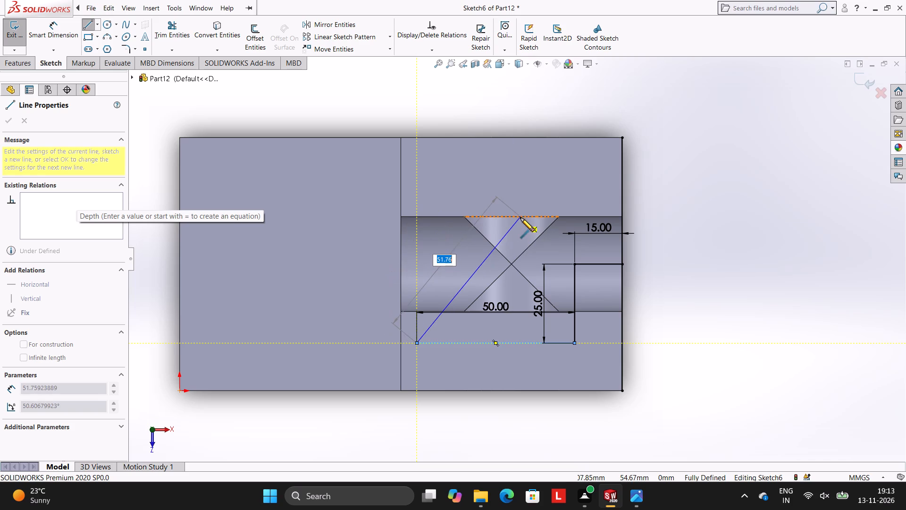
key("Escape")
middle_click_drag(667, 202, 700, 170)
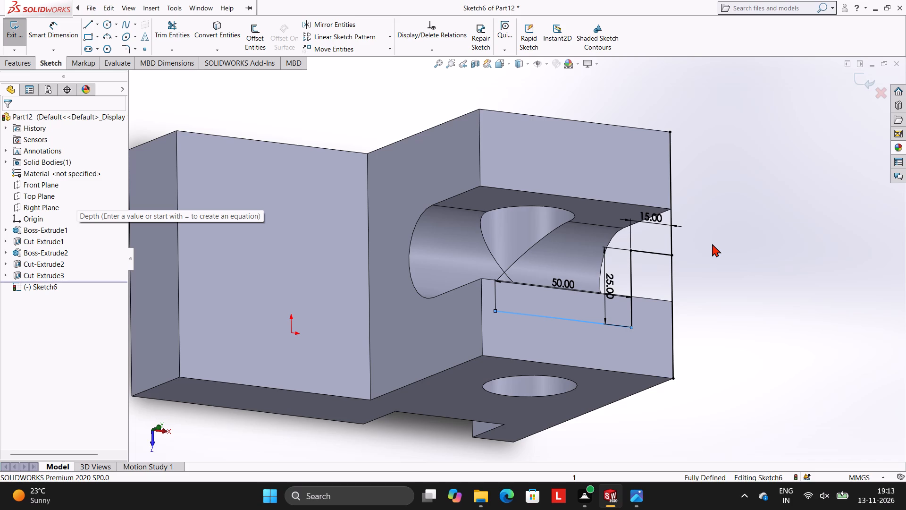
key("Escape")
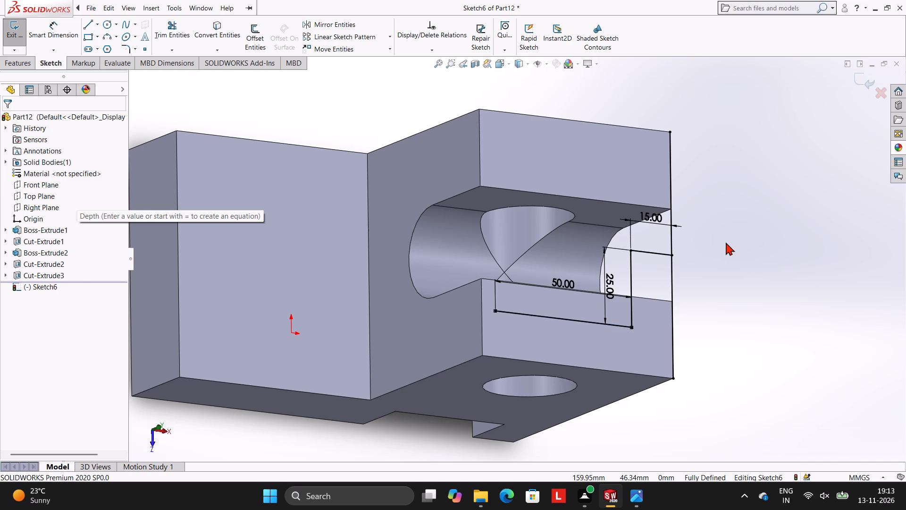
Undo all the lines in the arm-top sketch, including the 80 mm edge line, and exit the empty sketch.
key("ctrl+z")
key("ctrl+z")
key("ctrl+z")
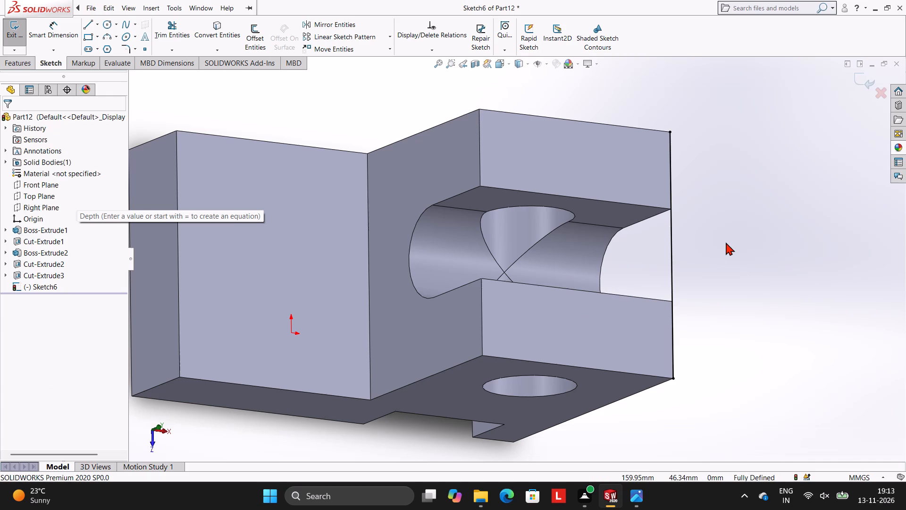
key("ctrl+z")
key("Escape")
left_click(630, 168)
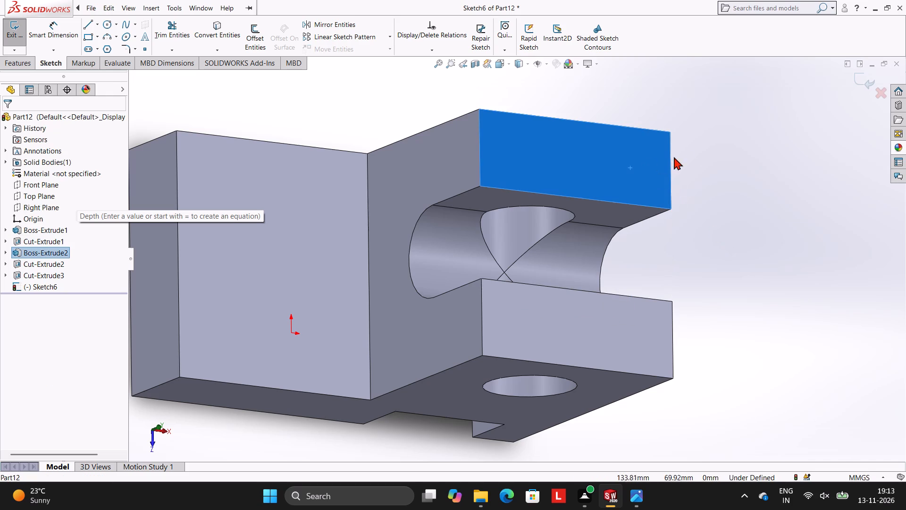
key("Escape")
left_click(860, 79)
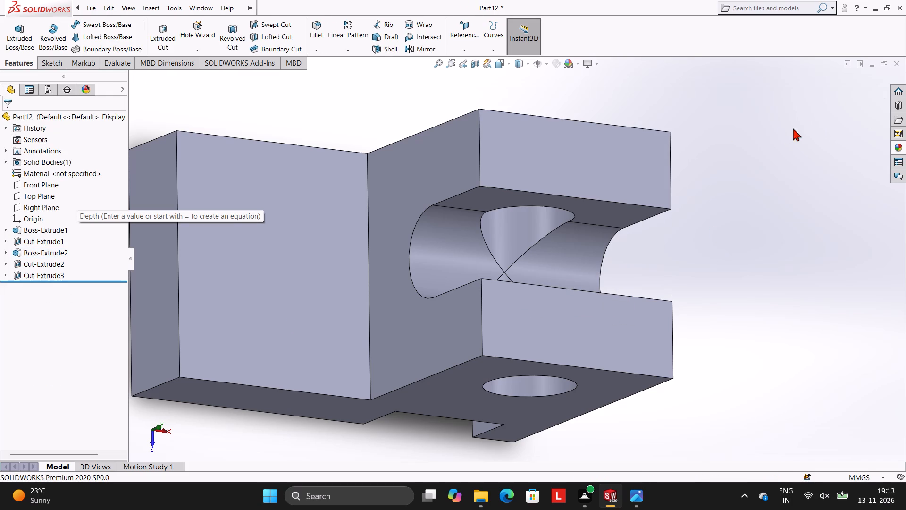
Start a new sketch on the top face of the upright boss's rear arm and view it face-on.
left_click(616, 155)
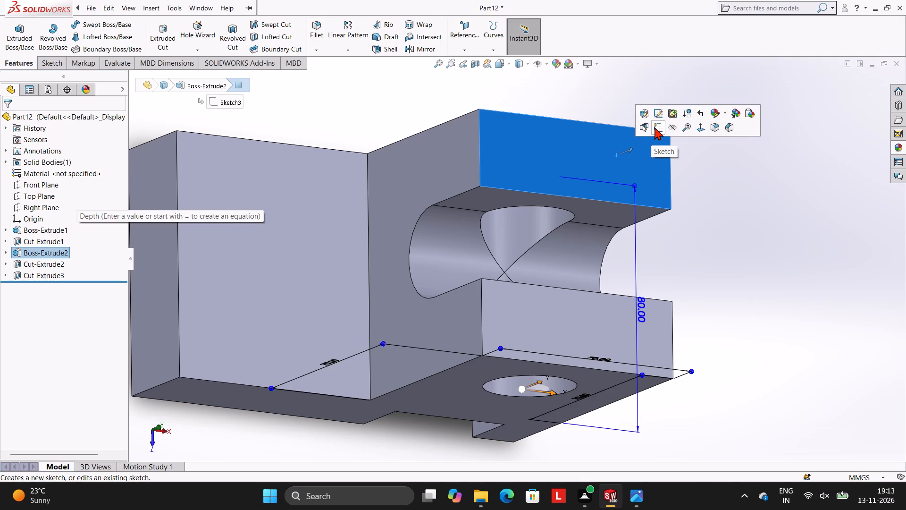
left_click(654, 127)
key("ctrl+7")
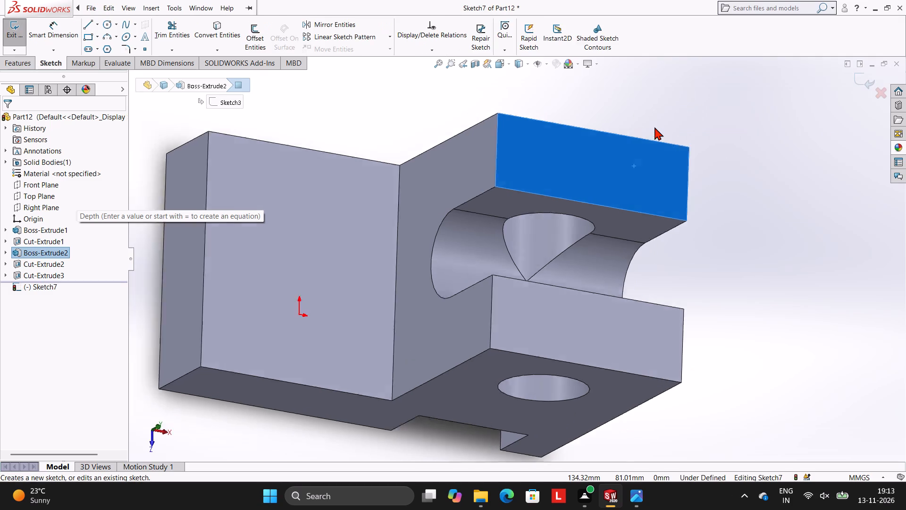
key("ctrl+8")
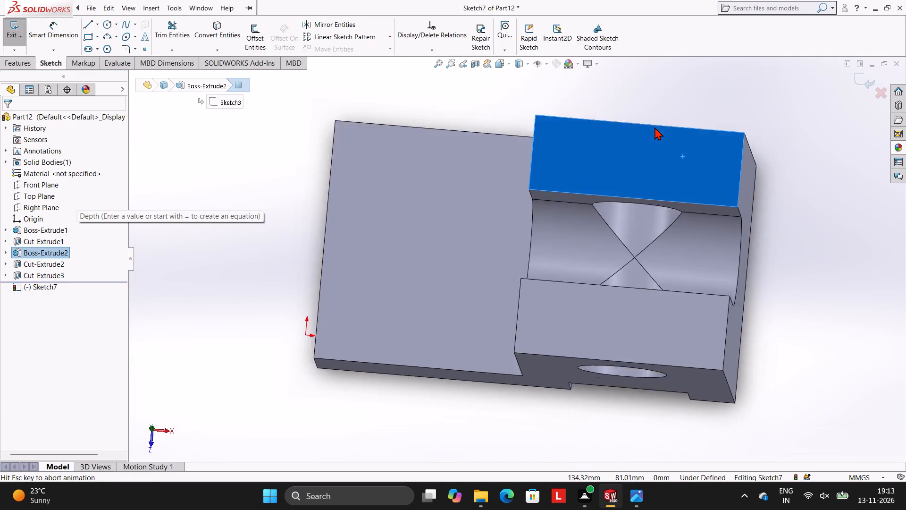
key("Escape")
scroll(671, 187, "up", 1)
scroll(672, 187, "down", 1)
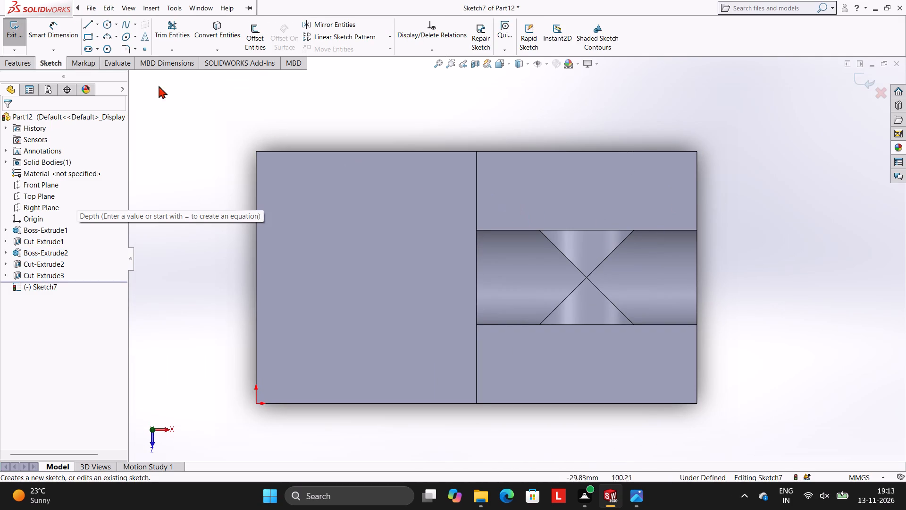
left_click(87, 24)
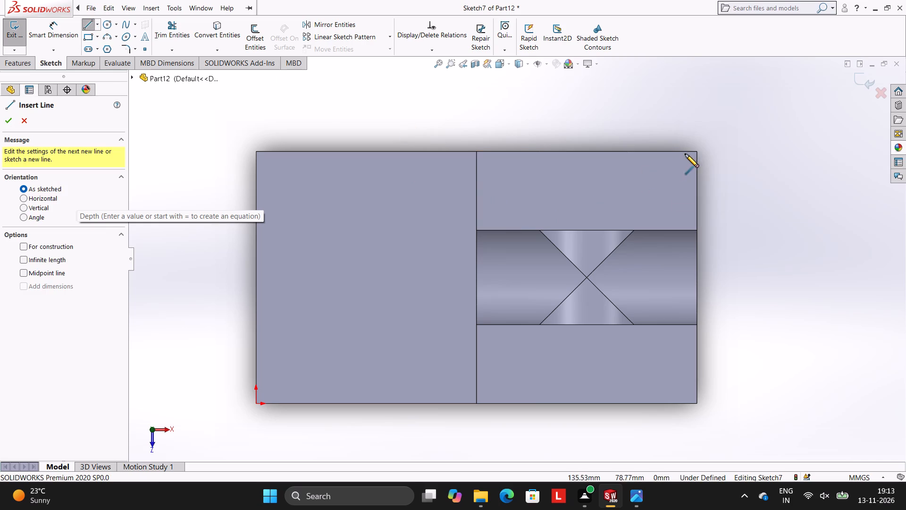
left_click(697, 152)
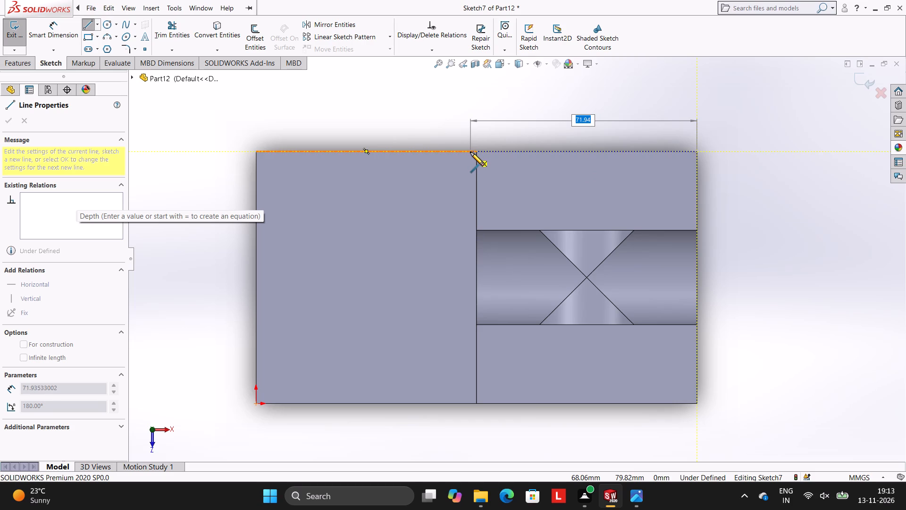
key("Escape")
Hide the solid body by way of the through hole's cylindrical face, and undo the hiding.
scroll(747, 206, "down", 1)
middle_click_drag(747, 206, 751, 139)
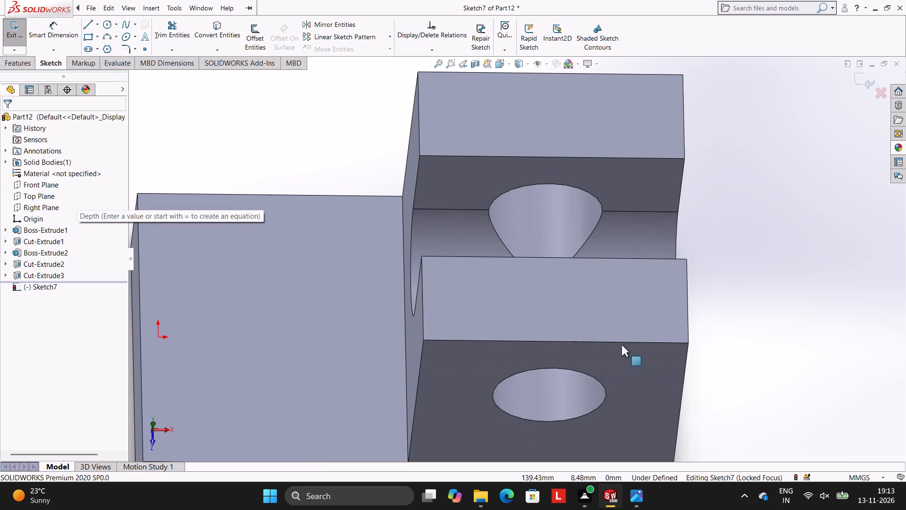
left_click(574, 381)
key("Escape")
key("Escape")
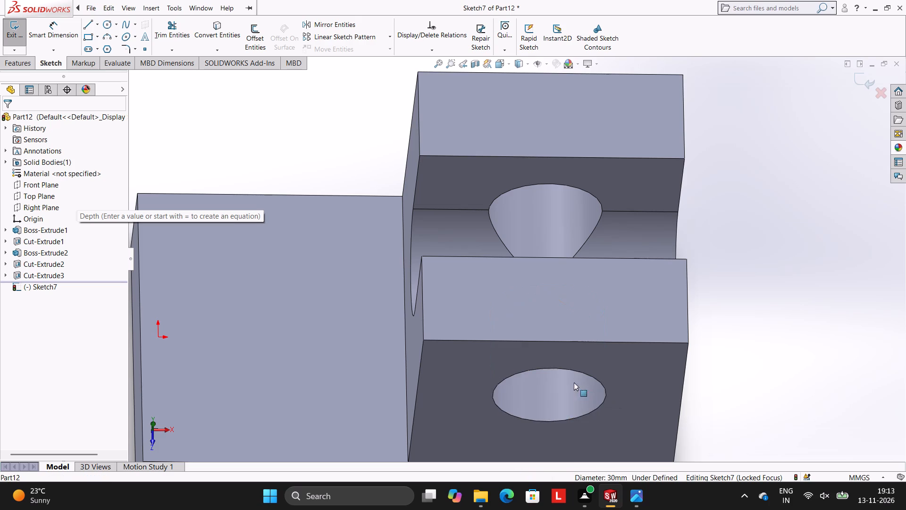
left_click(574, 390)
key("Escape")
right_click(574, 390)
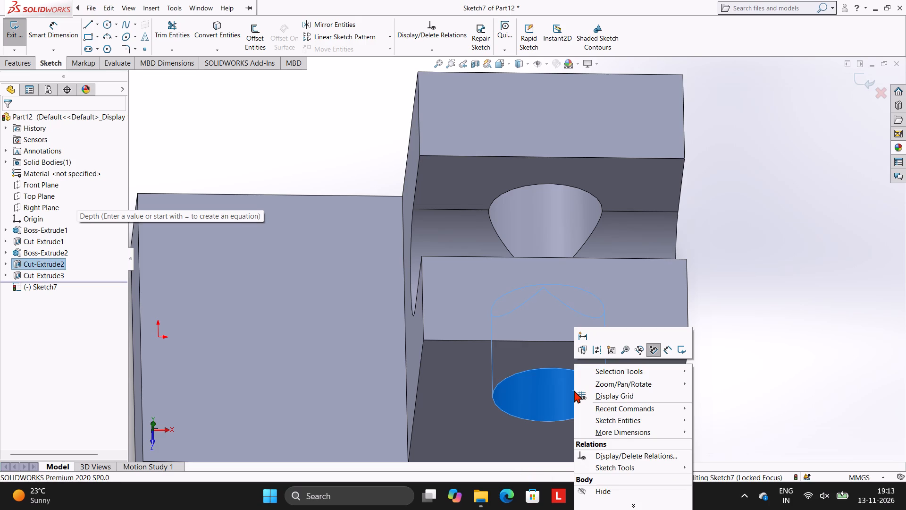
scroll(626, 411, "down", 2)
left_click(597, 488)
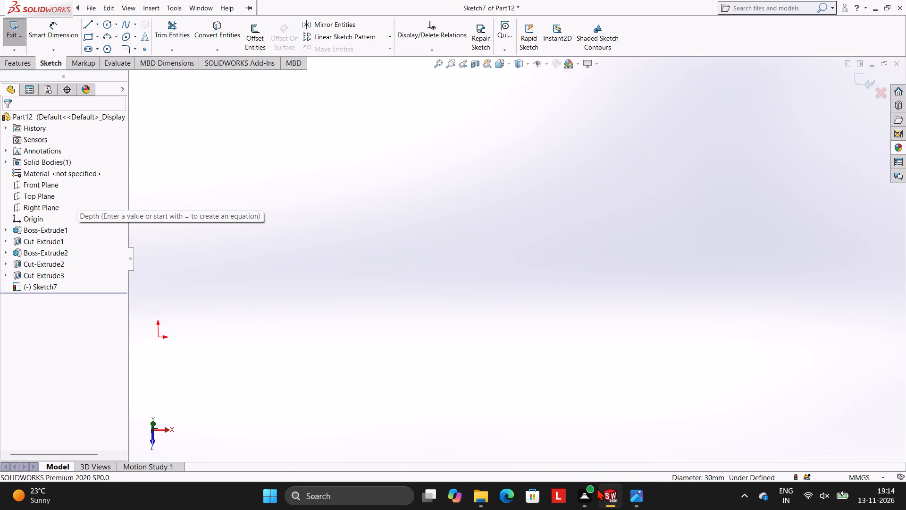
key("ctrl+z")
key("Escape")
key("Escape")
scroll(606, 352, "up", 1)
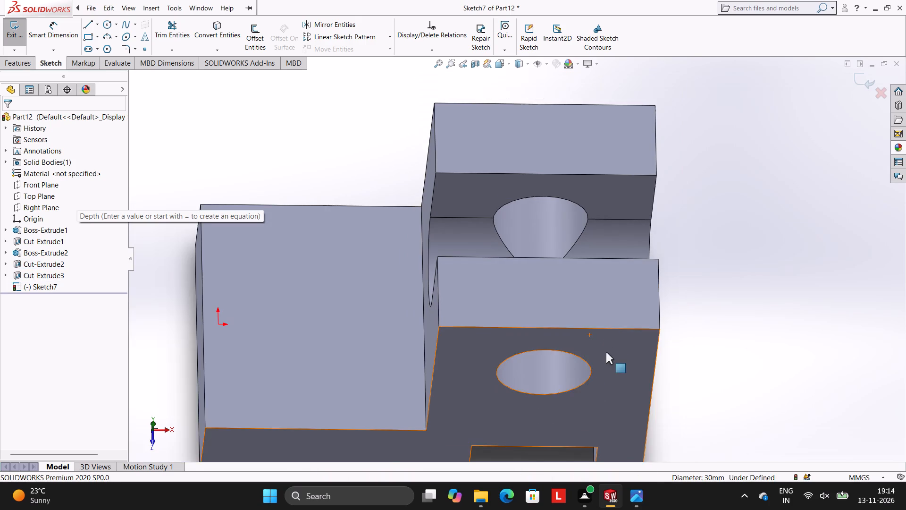
Undo the empty arm-top sketch and the U-shaped slot's cut-extrude, going back to the slot's profile sketch.
scroll(606, 352, "up", 1)
middle_click_drag(702, 265, 719, 247)
key("ctrl+z")
key("ctrl+z")
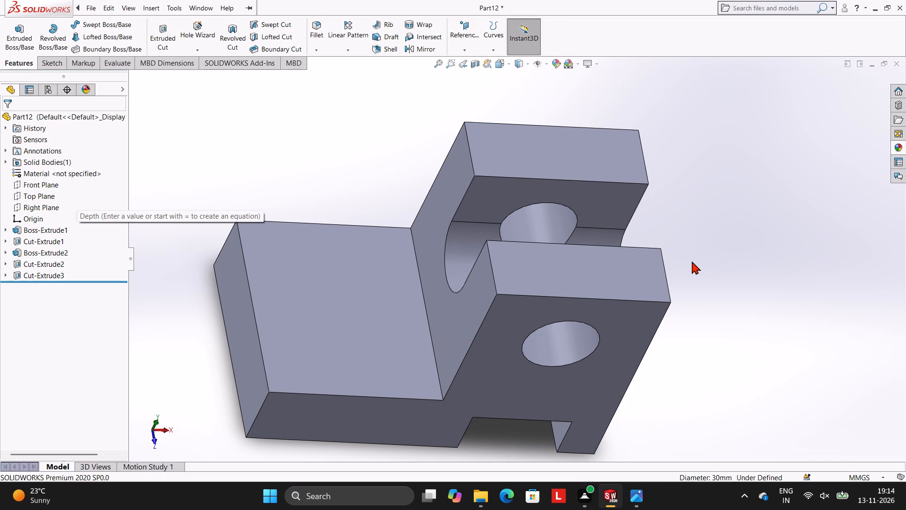
key("ctrl+z")
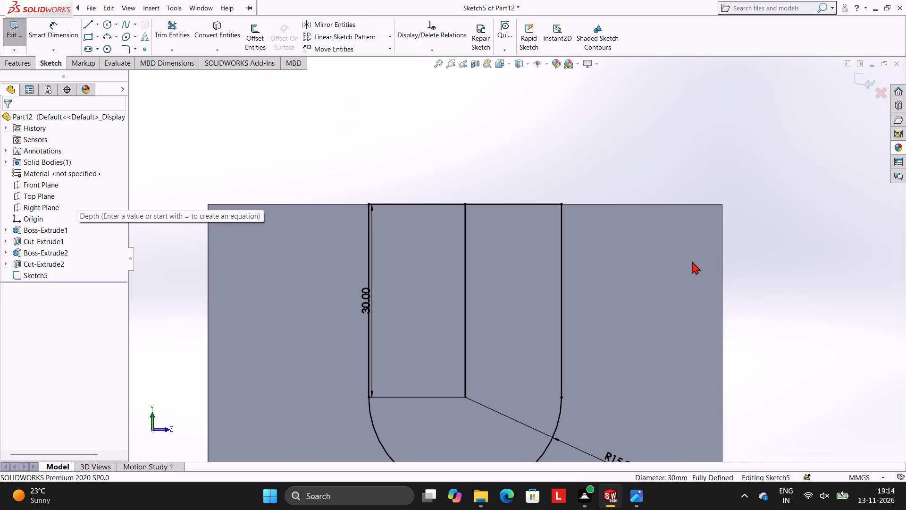
Undo the U-shaped slot profile step by step until its whole sketch is removed from the upright boss's side face.
scroll(749, 289, "up", 3)
middle_click_drag(750, 290, 723, 334)
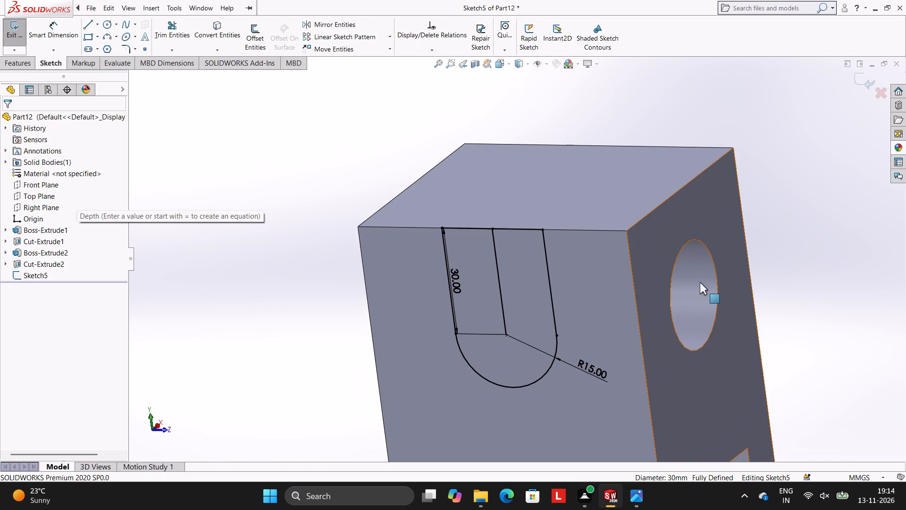
left_click(704, 279)
key("Escape")
key("Escape")
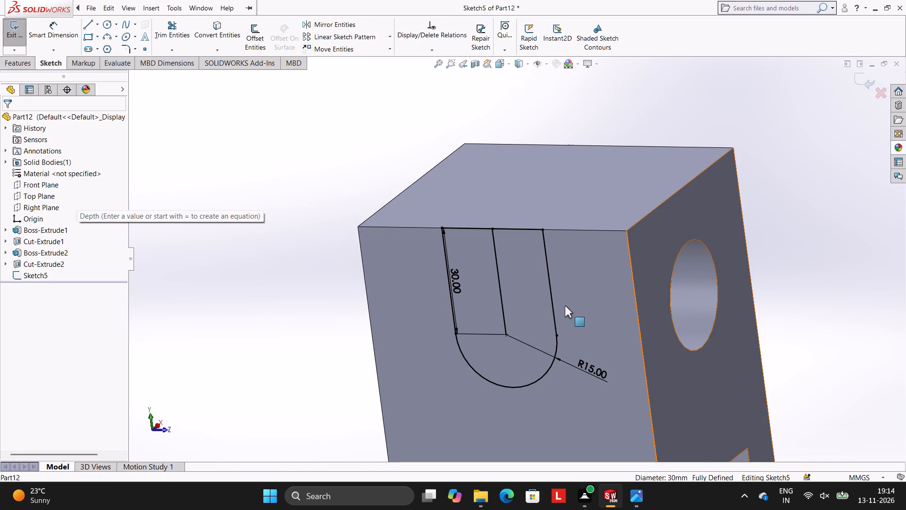
key("ctrl+z")
key("ctrl+z")
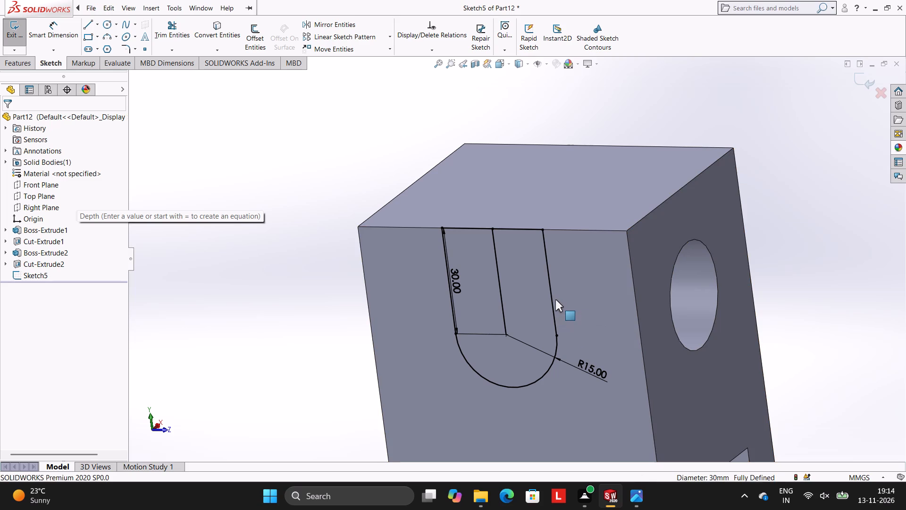
key("ctrl+z")
key("ctrl+z")
key("ctrl+z")
key("ctrl+z")
key("ctrl+z")
key("ctrl+z")
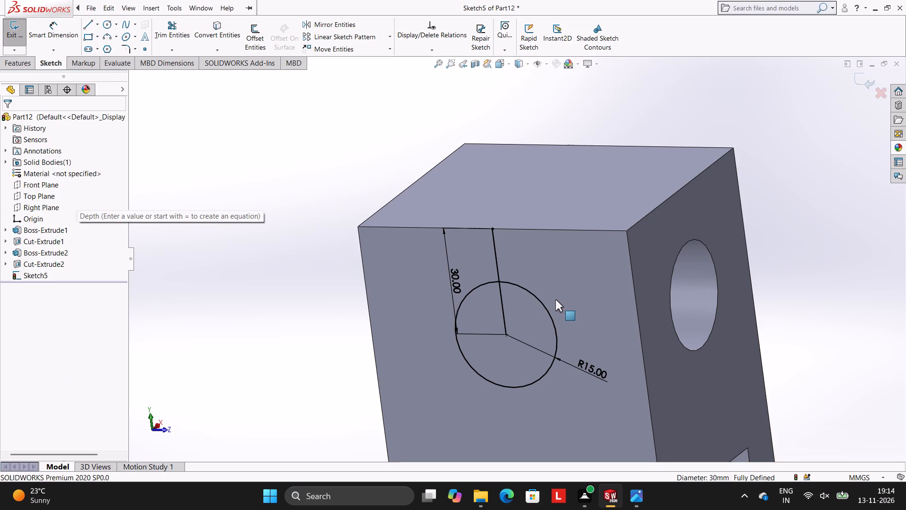
key("ctrl+z")
key("ctrl+z")
key("ctrl+z")
key("ctrl+z")
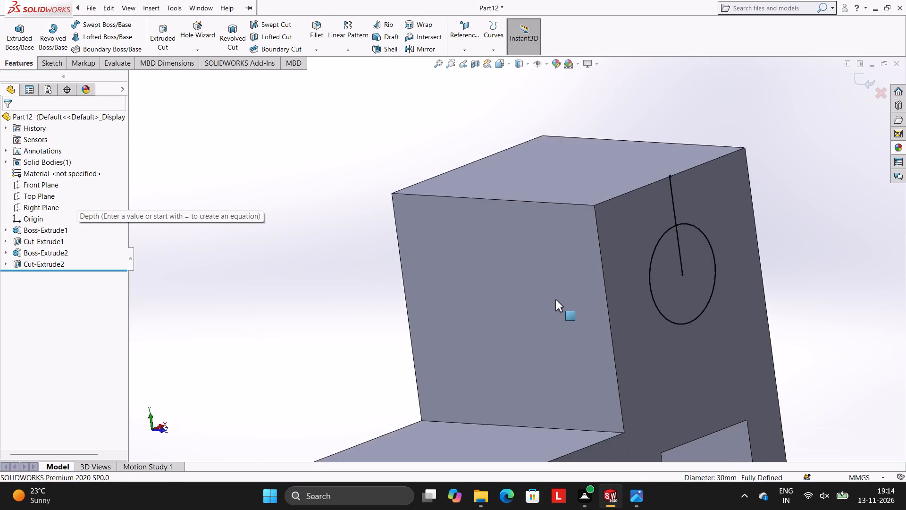
Undo the 30 mm through hole back into its sketch, removing its circle and the 30 mm vertical locating line.
key("ctrl+z")
key("ctrl+z")
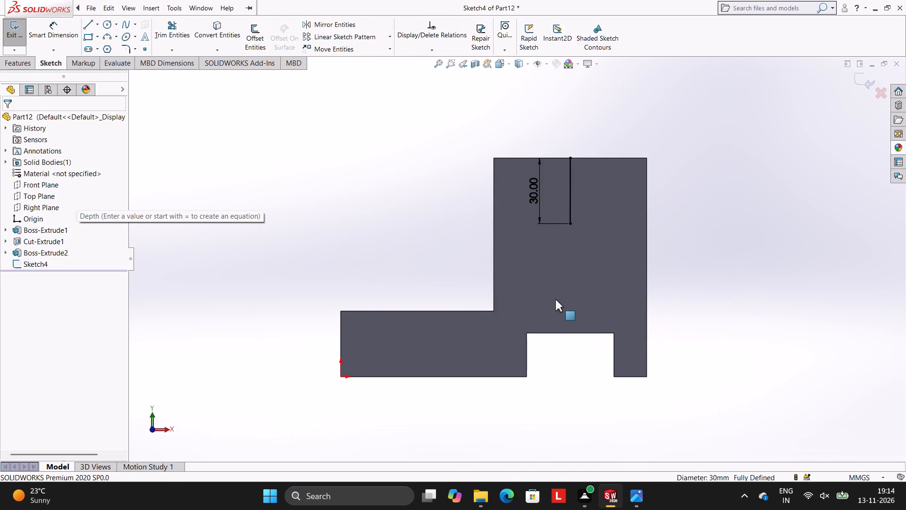
key("ctrl+z")
key("Escape")
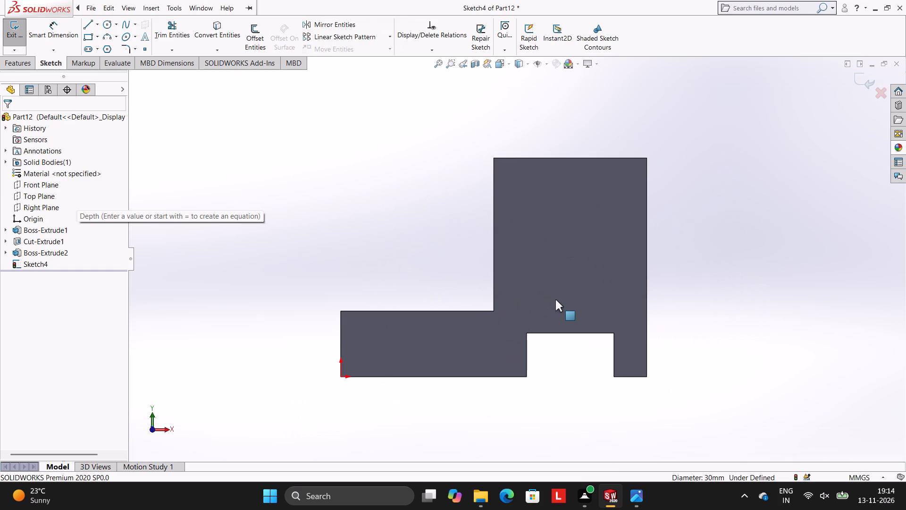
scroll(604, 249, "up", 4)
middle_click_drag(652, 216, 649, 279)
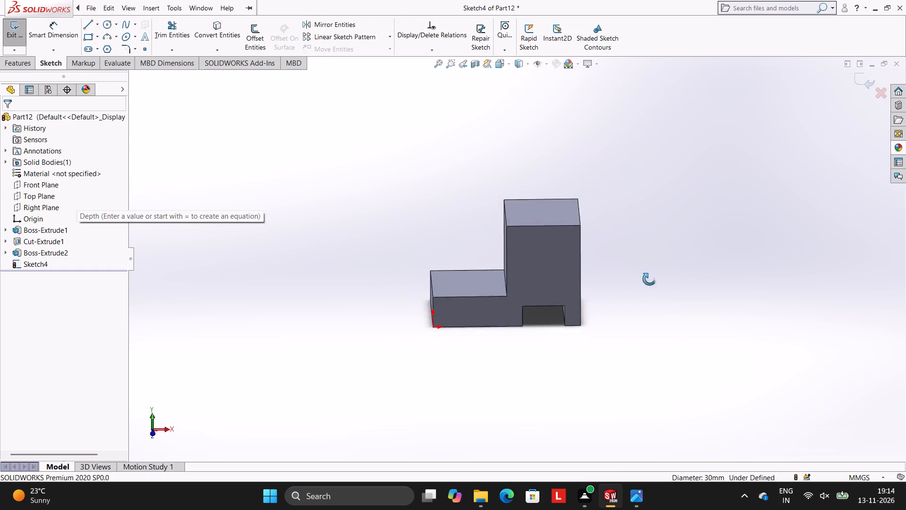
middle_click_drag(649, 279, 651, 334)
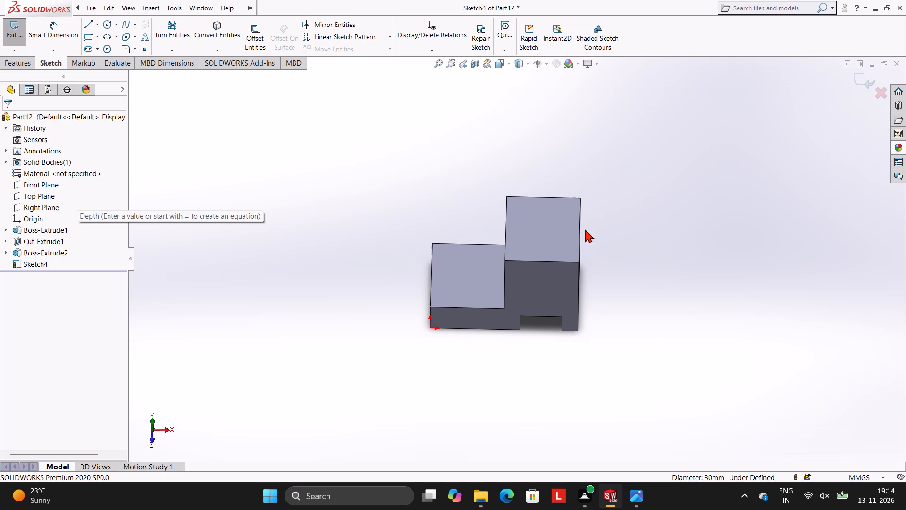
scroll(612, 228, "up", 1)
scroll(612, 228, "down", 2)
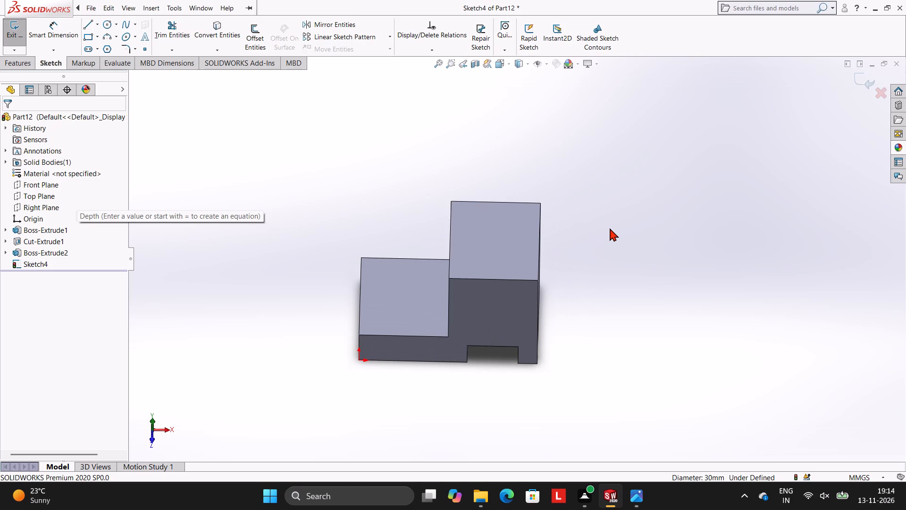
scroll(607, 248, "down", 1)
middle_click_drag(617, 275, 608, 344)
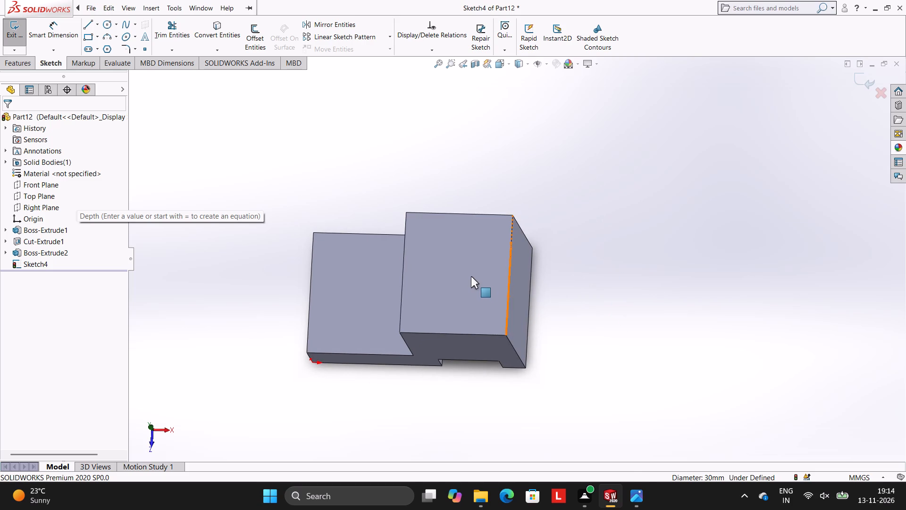
Exit the emptied through-hole sketch.
left_click(471, 276)
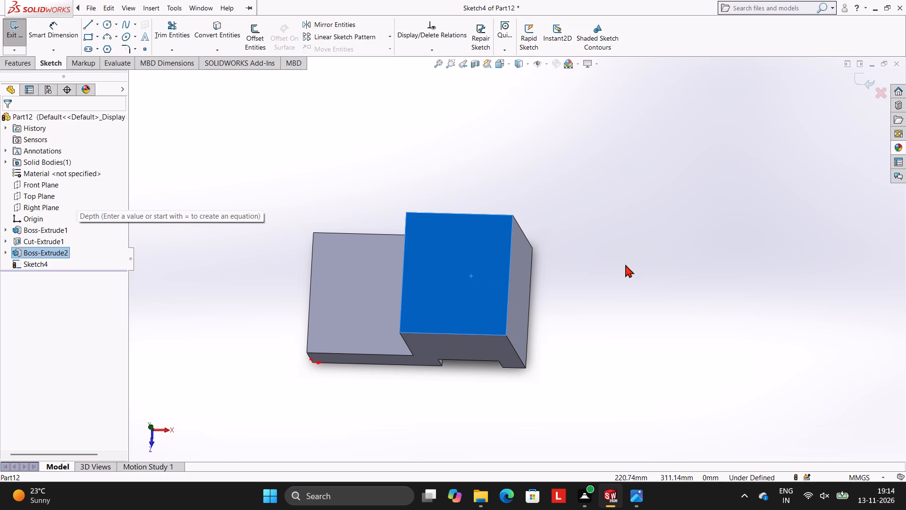
key("Escape")
key("Escape")
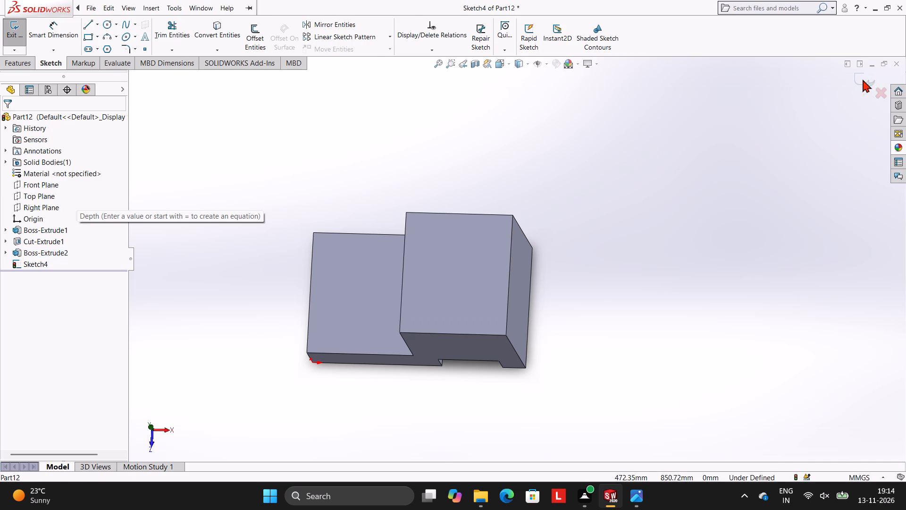
left_click(863, 79)
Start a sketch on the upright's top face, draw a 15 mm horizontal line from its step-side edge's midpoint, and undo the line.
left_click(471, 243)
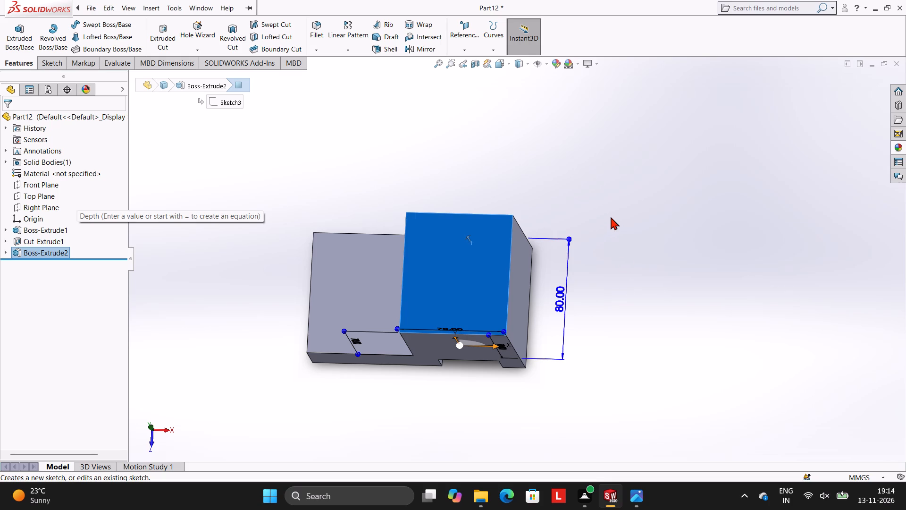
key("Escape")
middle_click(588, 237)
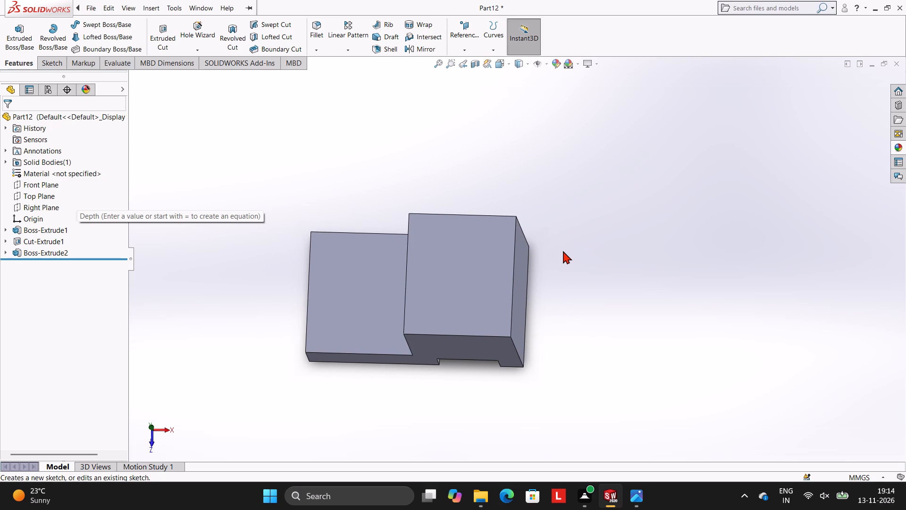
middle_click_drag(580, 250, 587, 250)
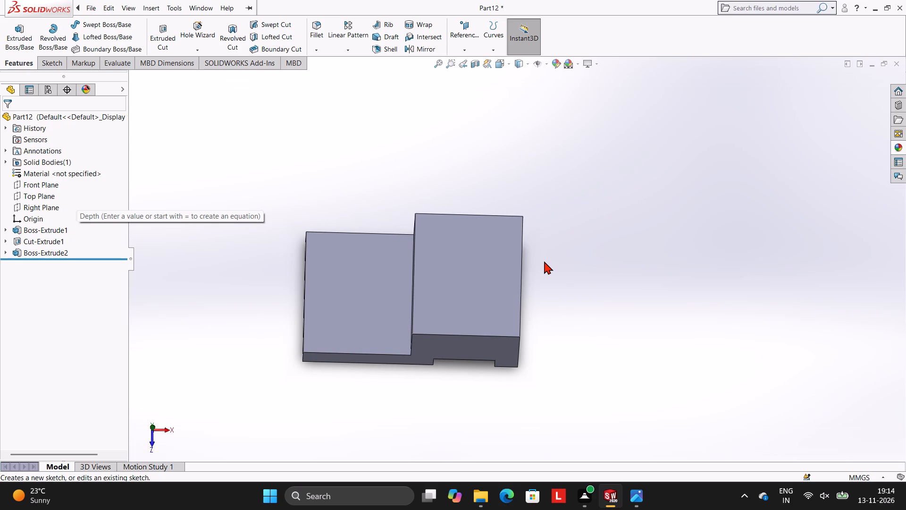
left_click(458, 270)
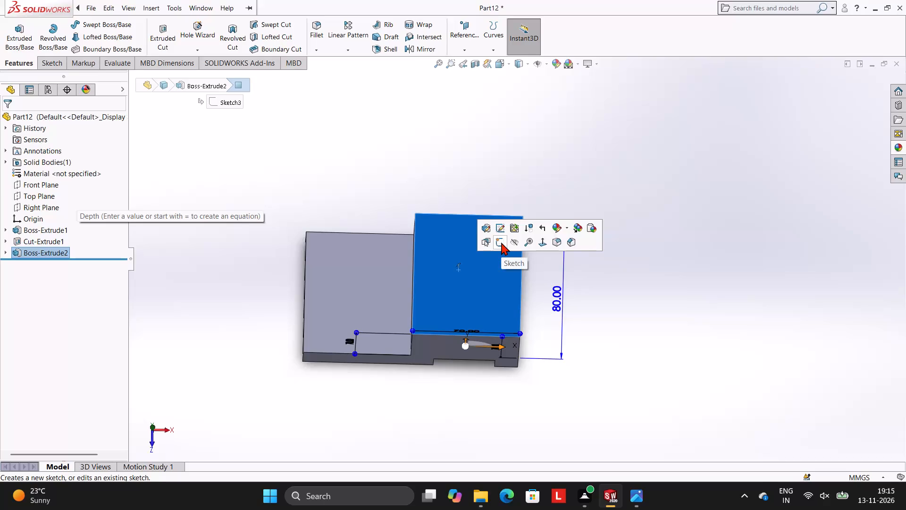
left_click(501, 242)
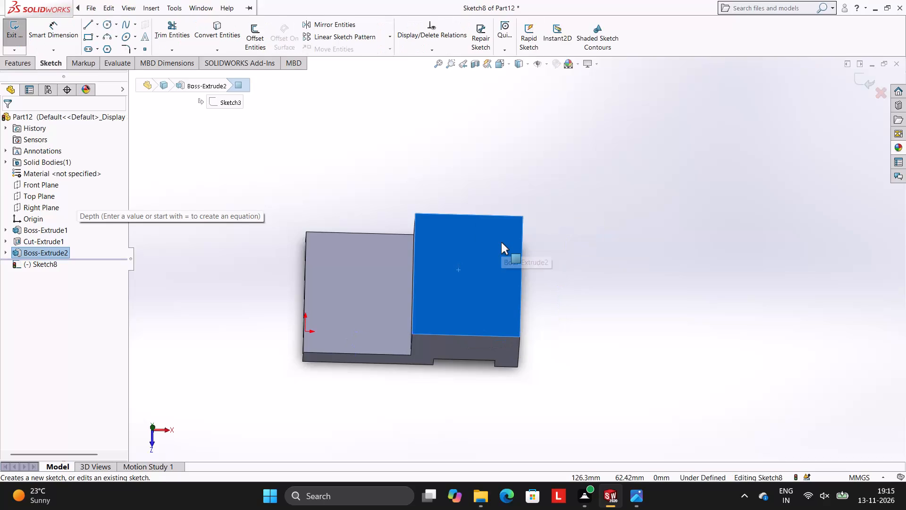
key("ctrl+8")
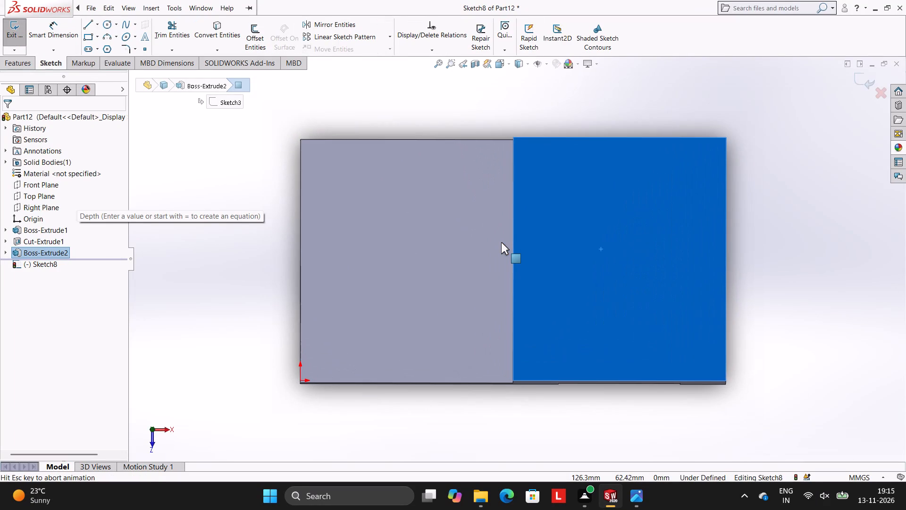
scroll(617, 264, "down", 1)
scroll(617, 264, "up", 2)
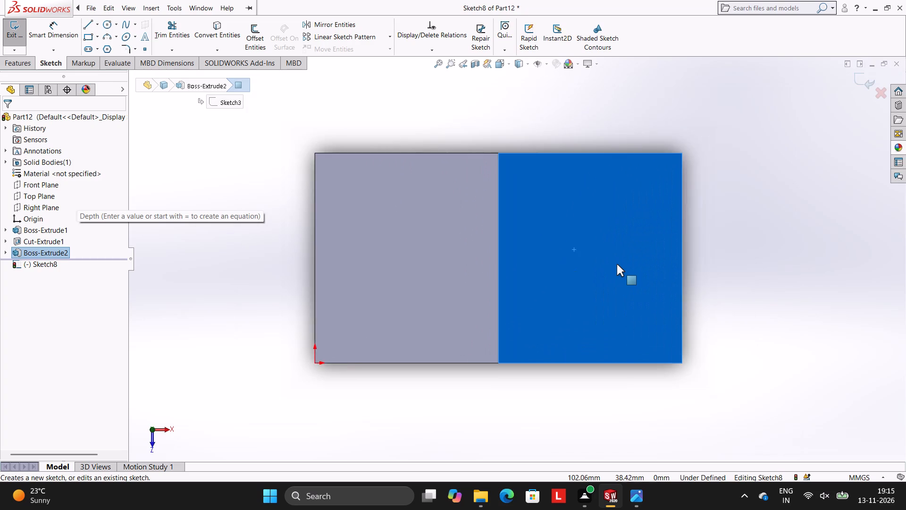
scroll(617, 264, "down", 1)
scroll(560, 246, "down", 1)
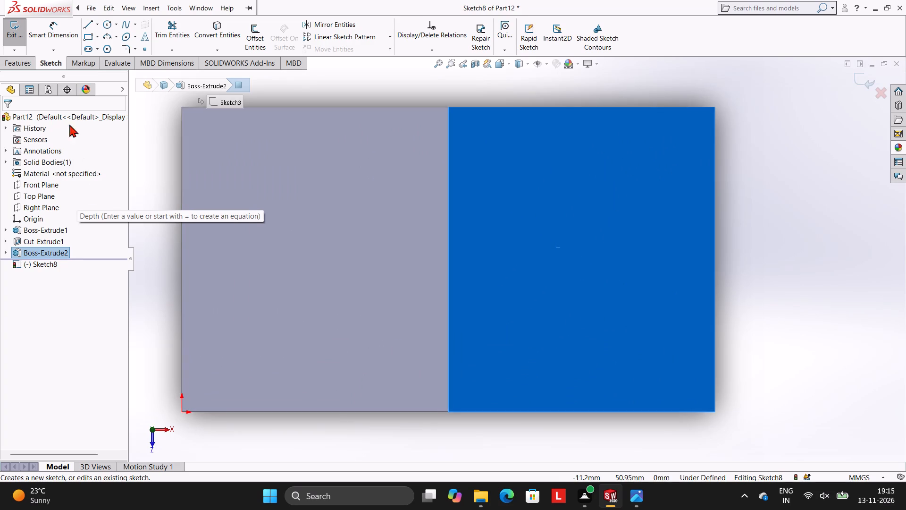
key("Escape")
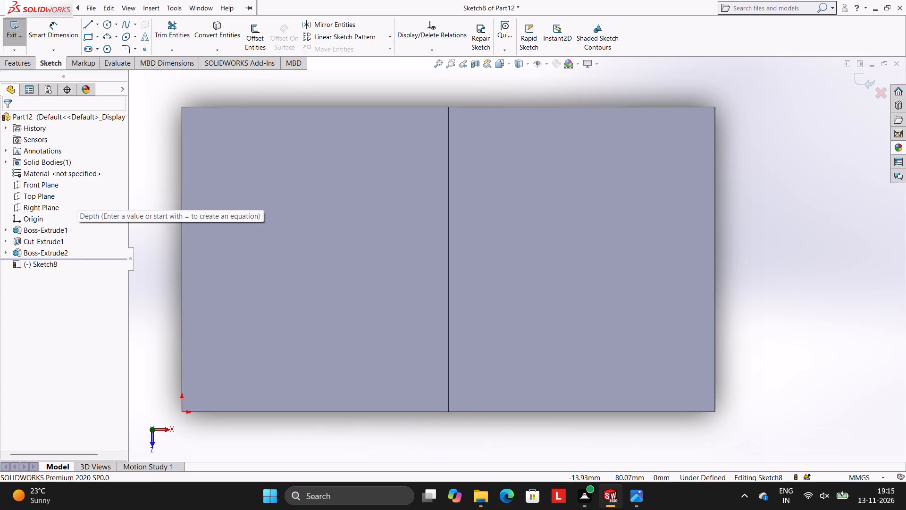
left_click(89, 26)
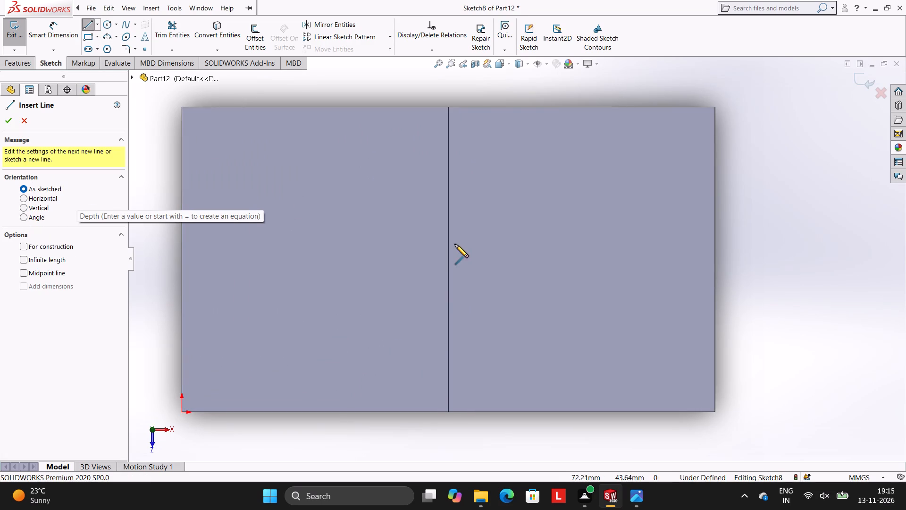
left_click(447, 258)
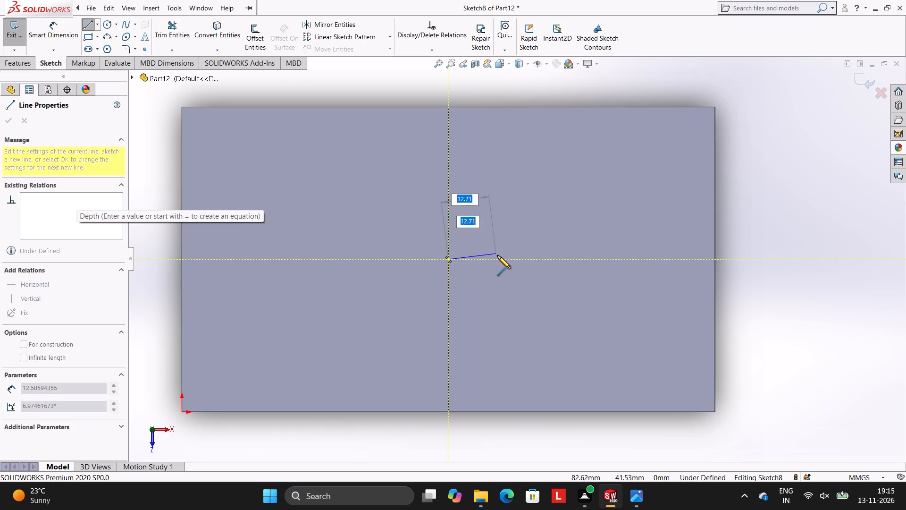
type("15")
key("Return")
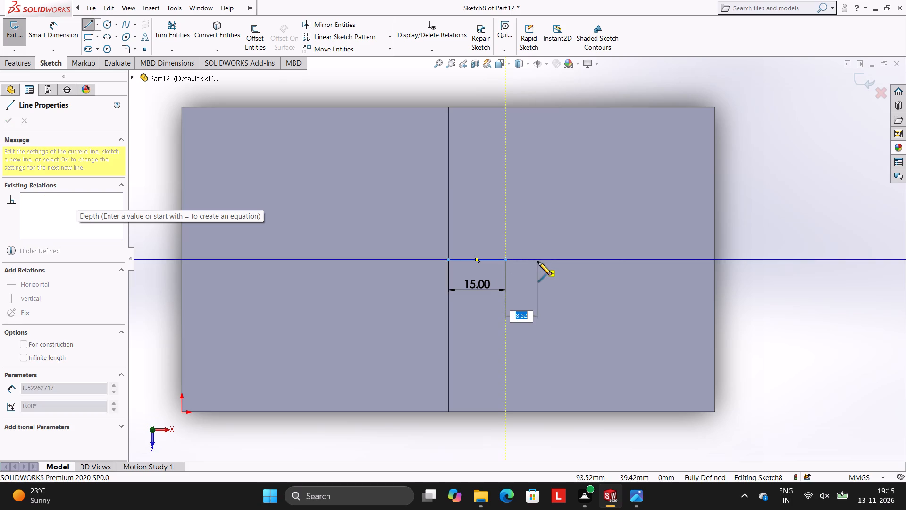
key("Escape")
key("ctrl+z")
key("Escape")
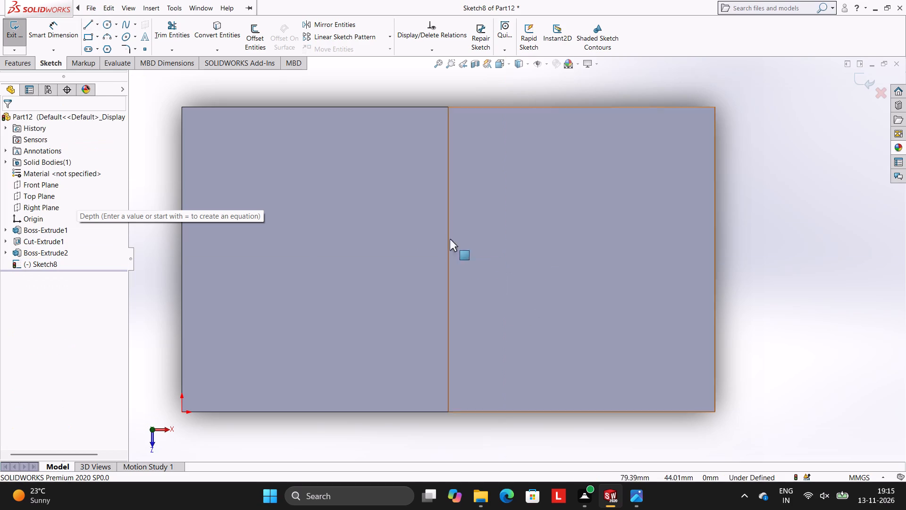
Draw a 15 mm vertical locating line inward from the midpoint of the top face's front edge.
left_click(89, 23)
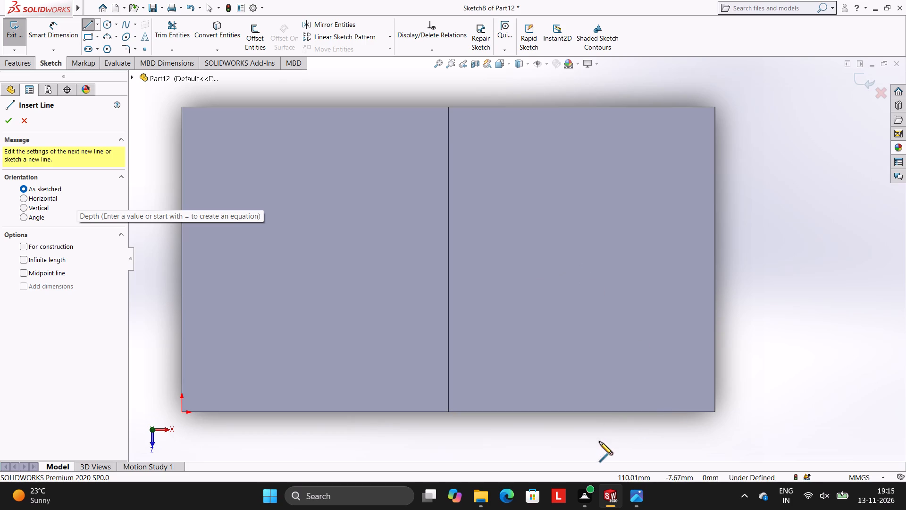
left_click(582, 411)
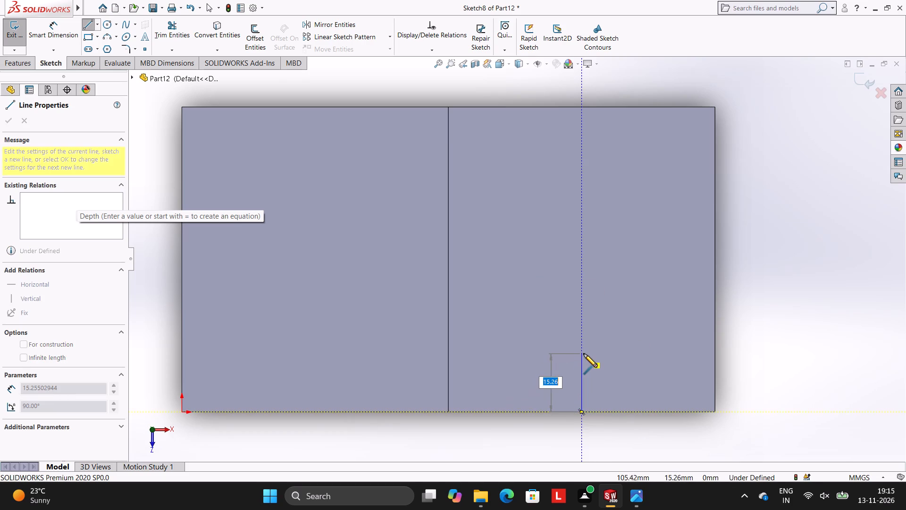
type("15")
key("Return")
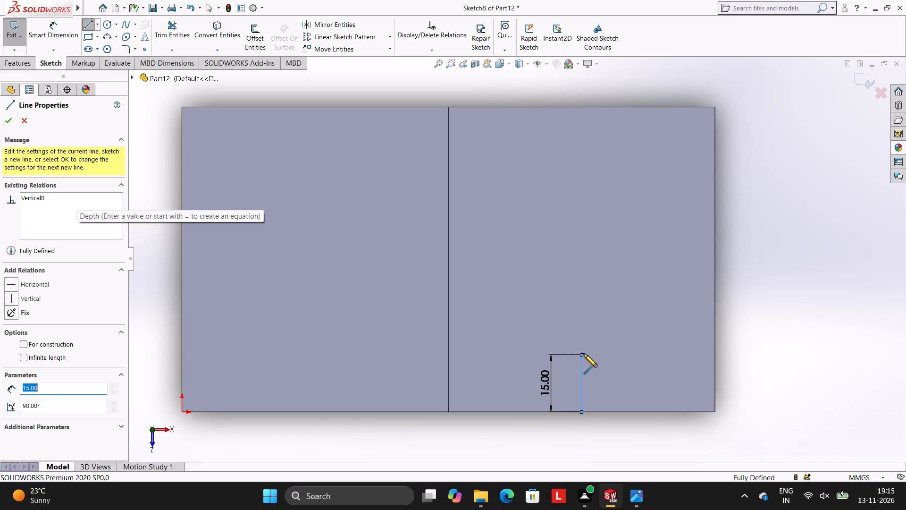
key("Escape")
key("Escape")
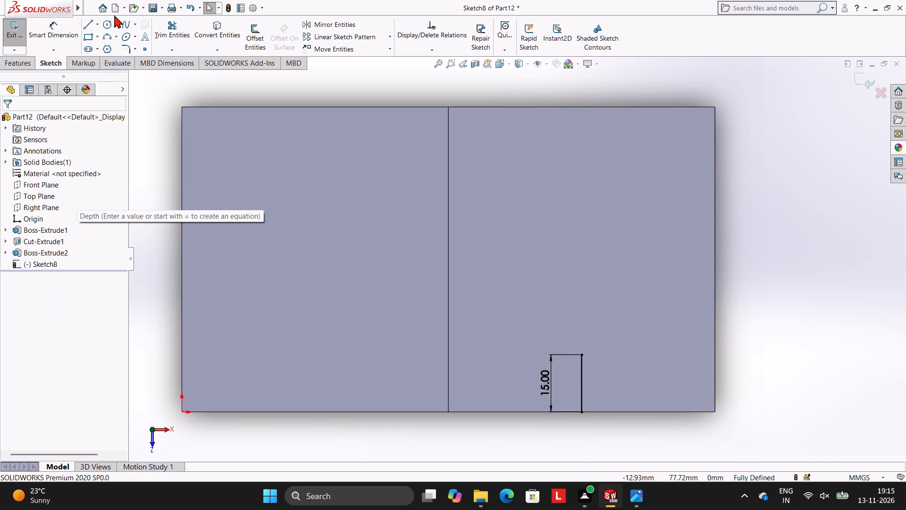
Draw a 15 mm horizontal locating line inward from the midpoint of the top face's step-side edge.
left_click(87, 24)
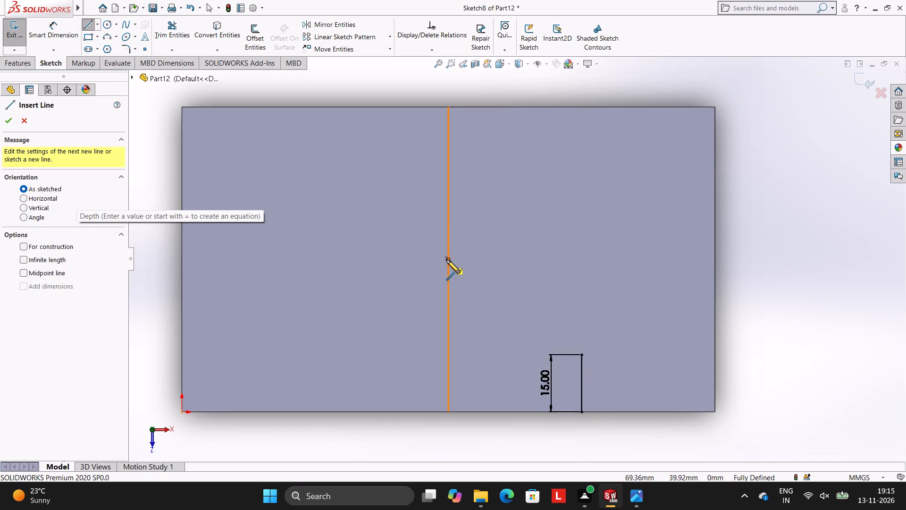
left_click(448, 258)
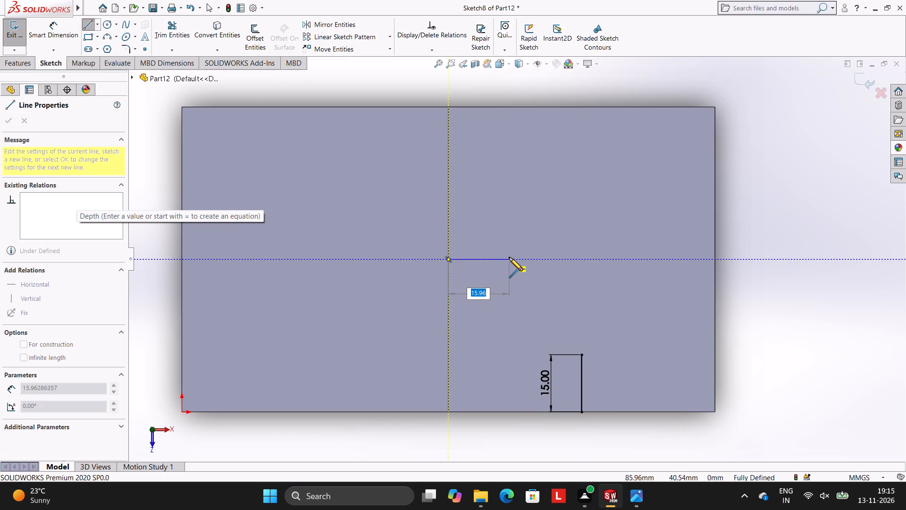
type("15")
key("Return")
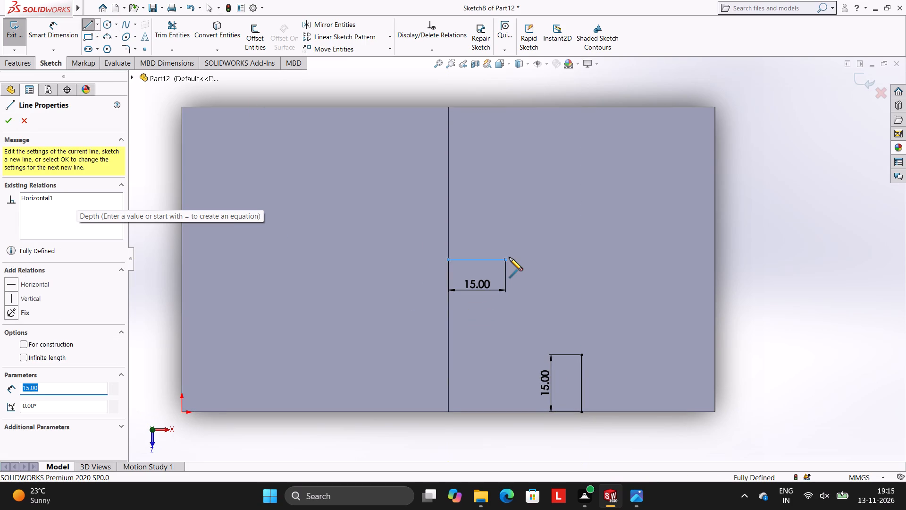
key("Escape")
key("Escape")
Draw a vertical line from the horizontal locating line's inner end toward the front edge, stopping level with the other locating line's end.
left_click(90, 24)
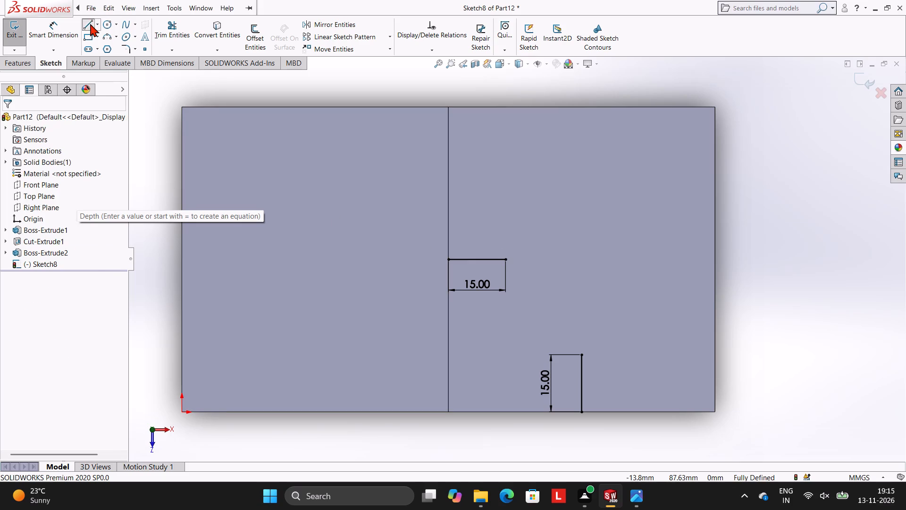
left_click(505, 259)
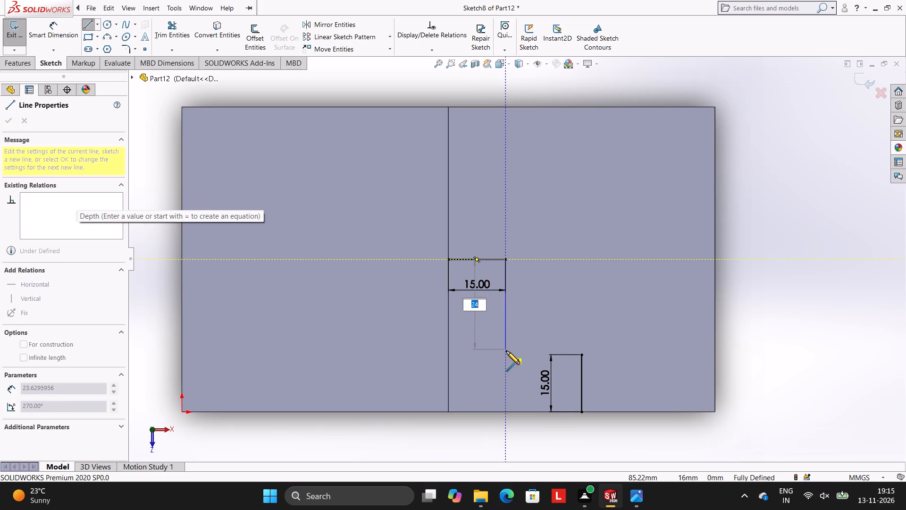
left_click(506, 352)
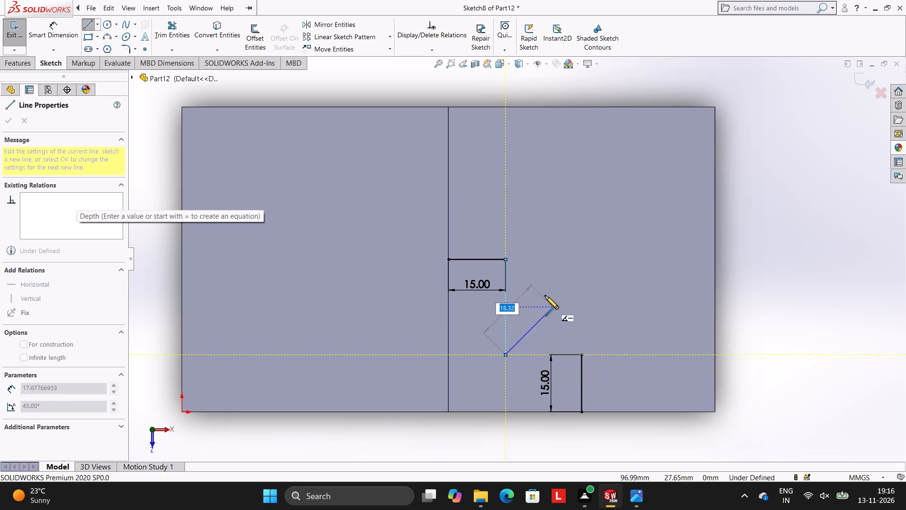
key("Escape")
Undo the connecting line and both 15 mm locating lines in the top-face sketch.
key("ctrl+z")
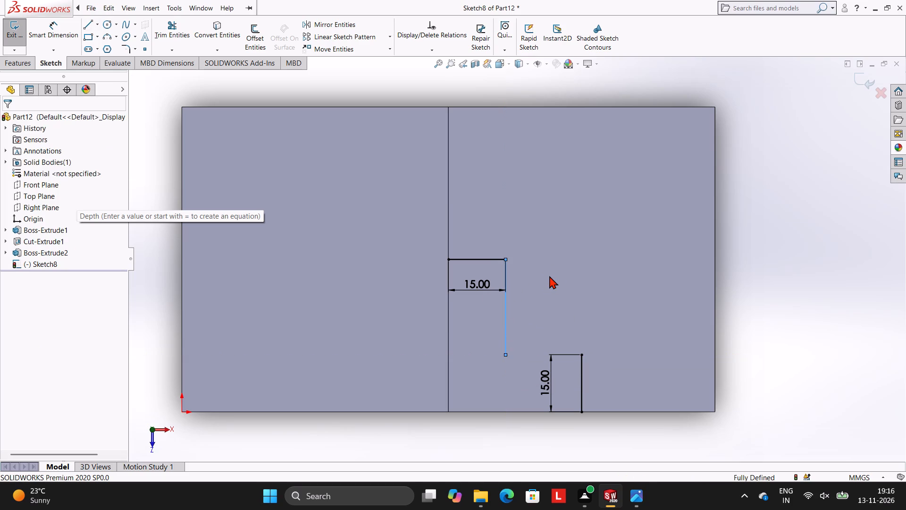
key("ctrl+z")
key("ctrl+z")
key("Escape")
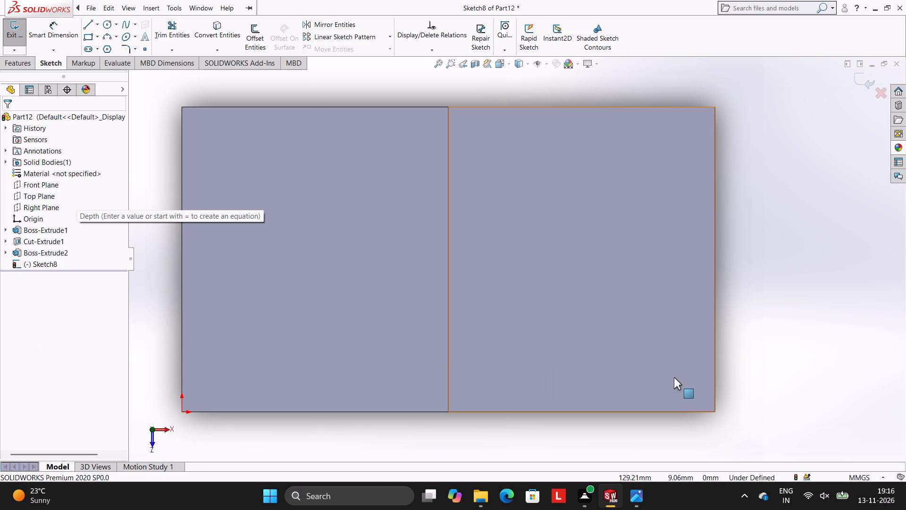
Examine the block's bottom notch, upright boss and lower step from several sides.
middle_click_drag(674, 377, 694, 243)
scroll(694, 263, "up", 3)
middle_click_drag(701, 240, 681, 186)
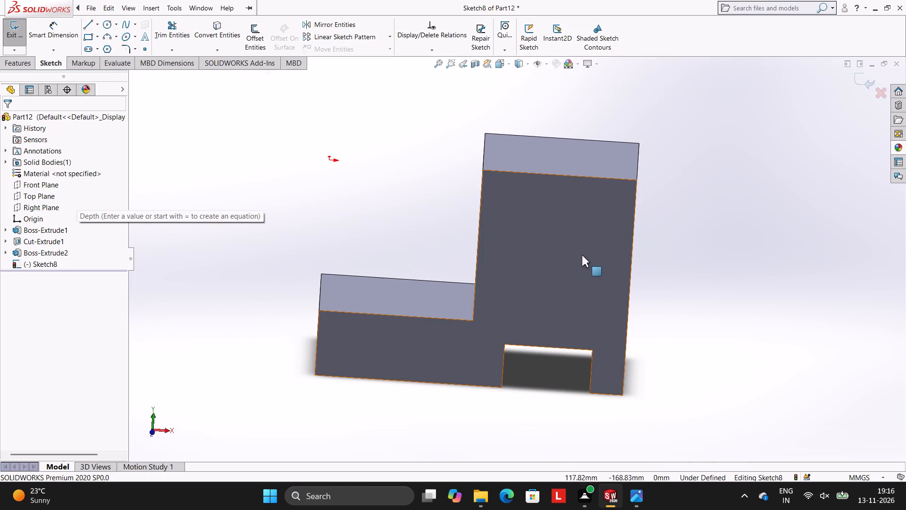
middle_click_drag(578, 262, 608, 262)
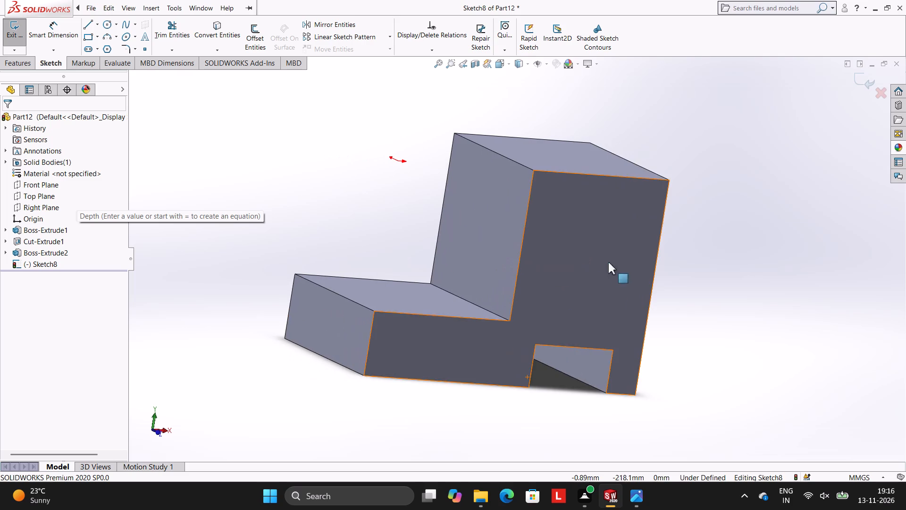
left_click(598, 371)
key("Escape")
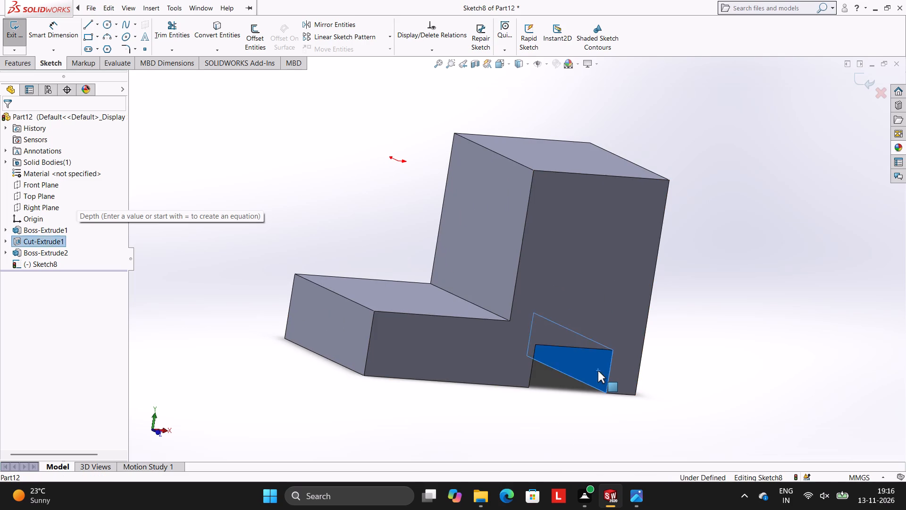
key("Escape")
middle_click_drag(439, 274, 584, 357)
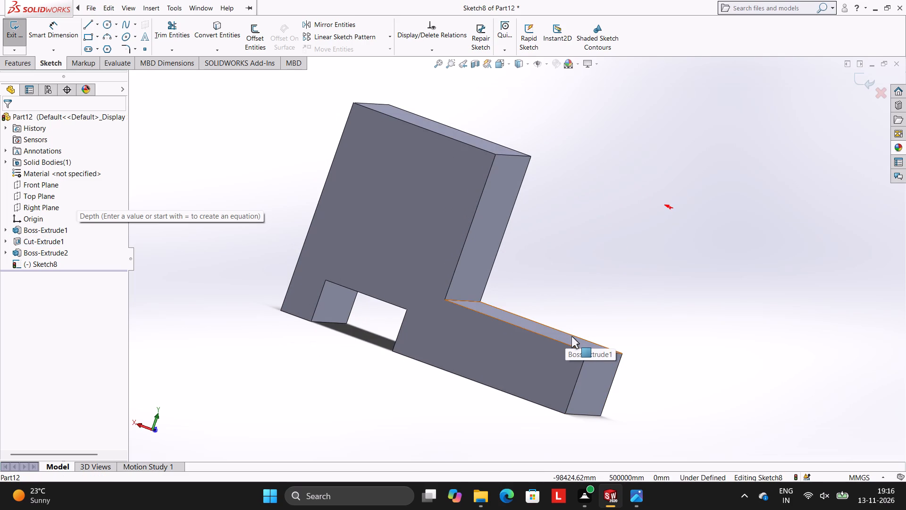
middle_click_drag(633, 311, 547, 286)
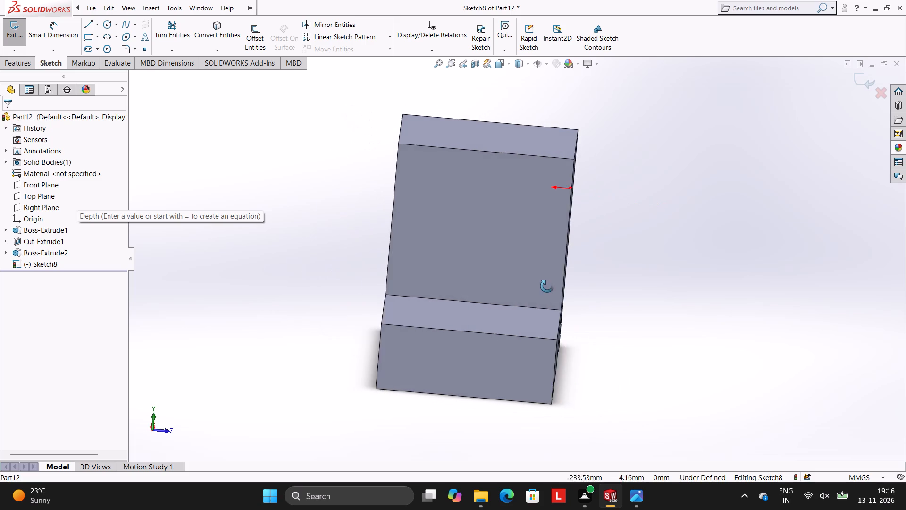
middle_click_drag(547, 286, 551, 286)
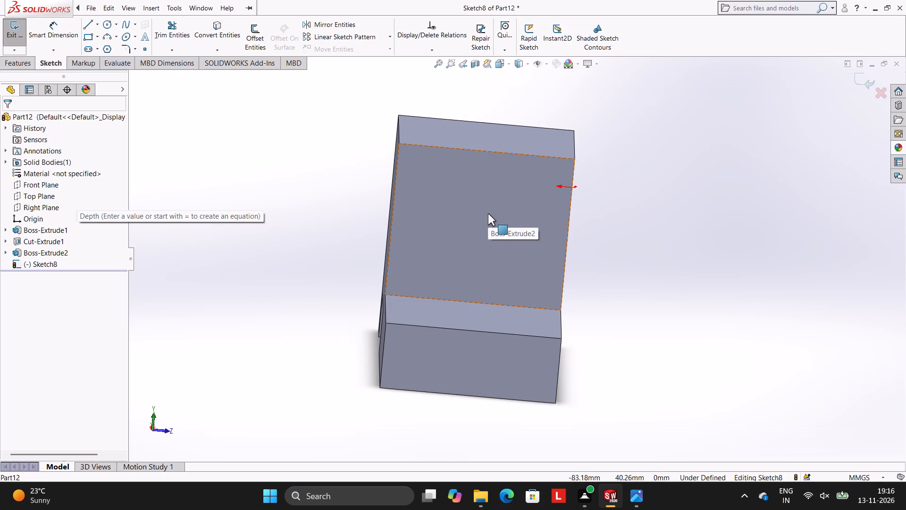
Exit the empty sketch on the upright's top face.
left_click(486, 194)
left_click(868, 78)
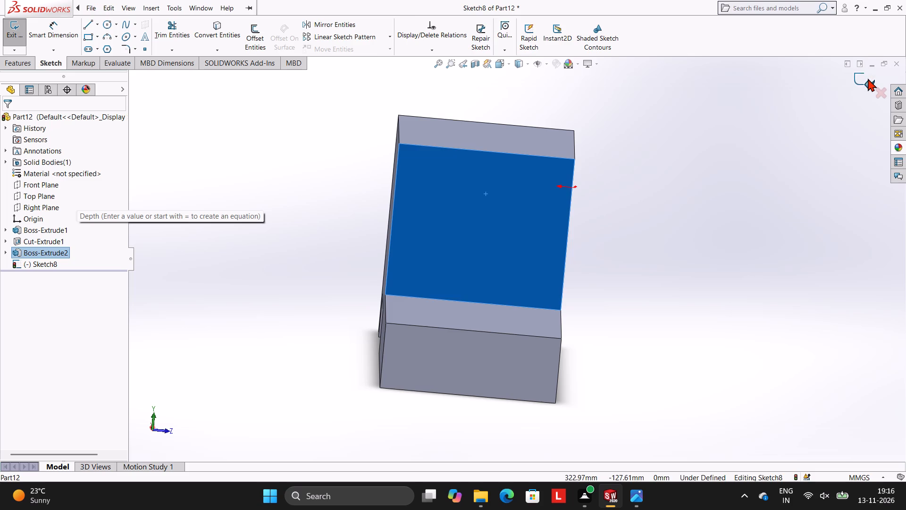
Examine the upright boss, lower step and bottom notch from an angled view.
left_click(478, 190)
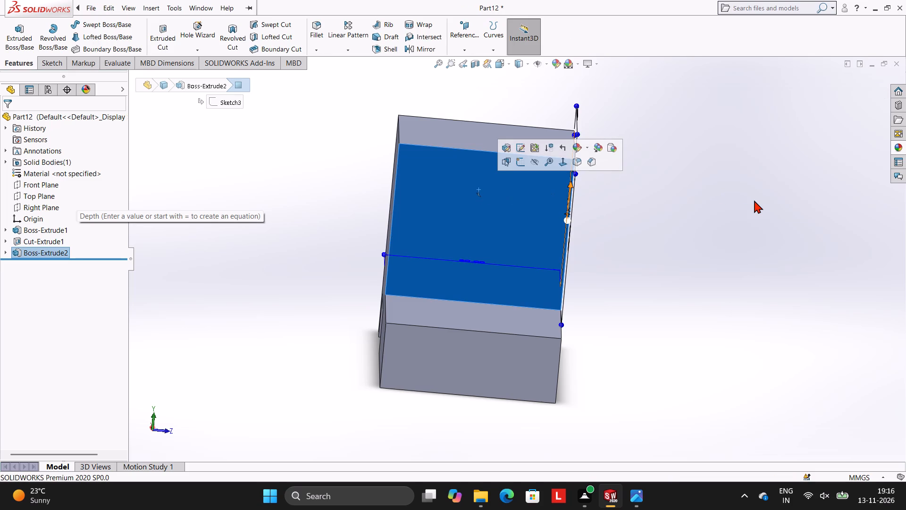
key("Escape")
key("Escape")
middle_click_drag(760, 207, 701, 275)
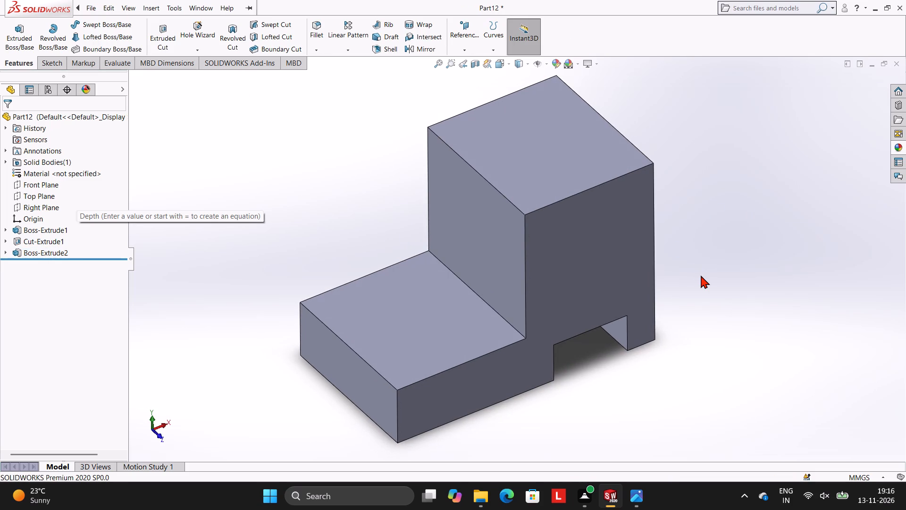
middle_click_drag(709, 258, 693, 221)
key("Escape")
key("Escape")
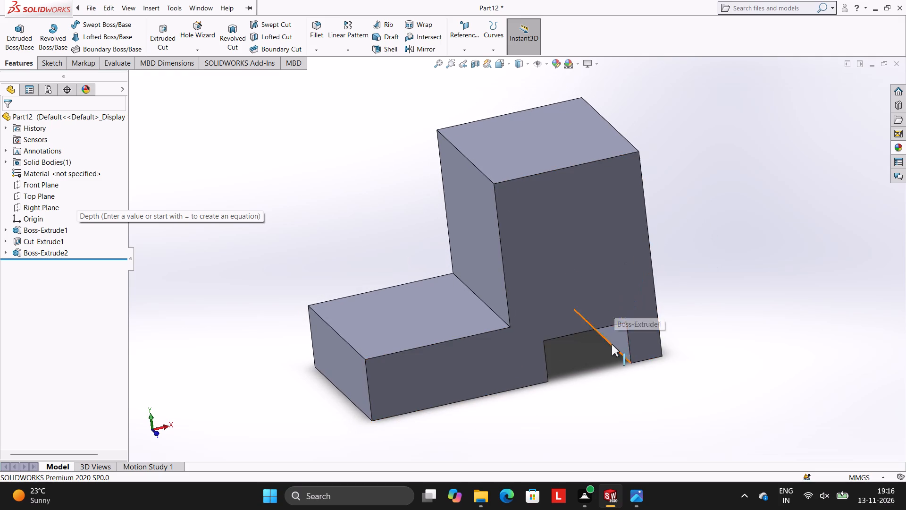
middle_click_drag(724, 290, 742, 276)
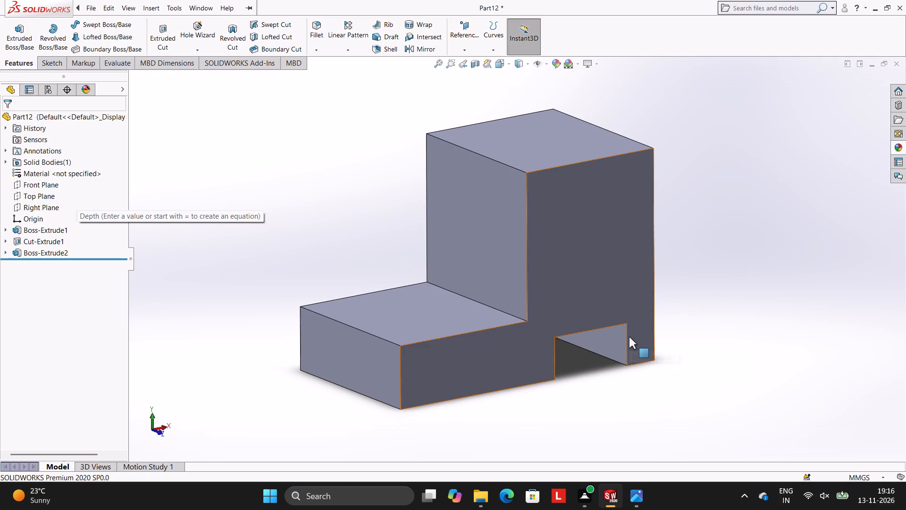
Undo the upright boss's extrusion, going back into its profile sketch on the block's side face.
key("ctrl+z")
key("ctrl+z")
key("ctrl+z")
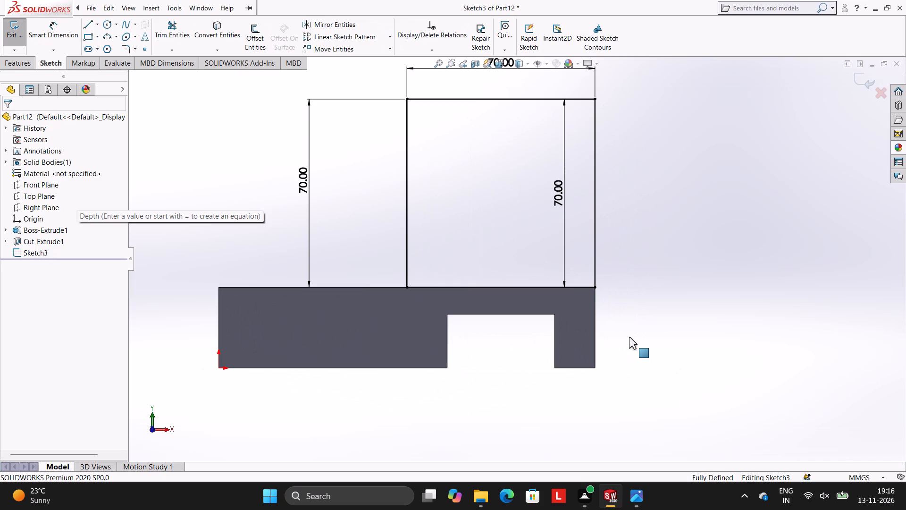
key("ctrl+z")
key("ctrl+z")
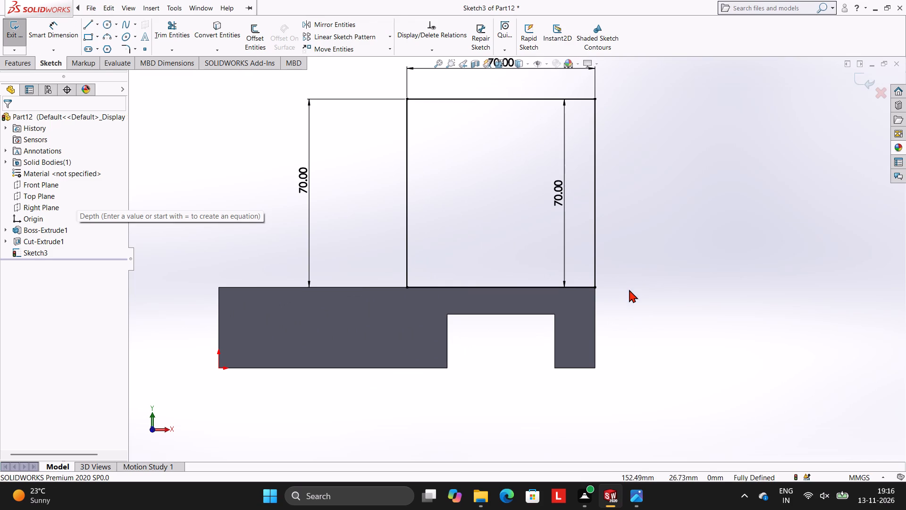
Undo the profile's other lines and dimensions, keeping only the 70 mm vertical line at the notched end of the block.
scroll(631, 277, "up", 2)
scroll(633, 274, "down", 1)
scroll(612, 228, "up", 1)
scroll(613, 219, "down", 2)
scroll(537, 168, "up", 2)
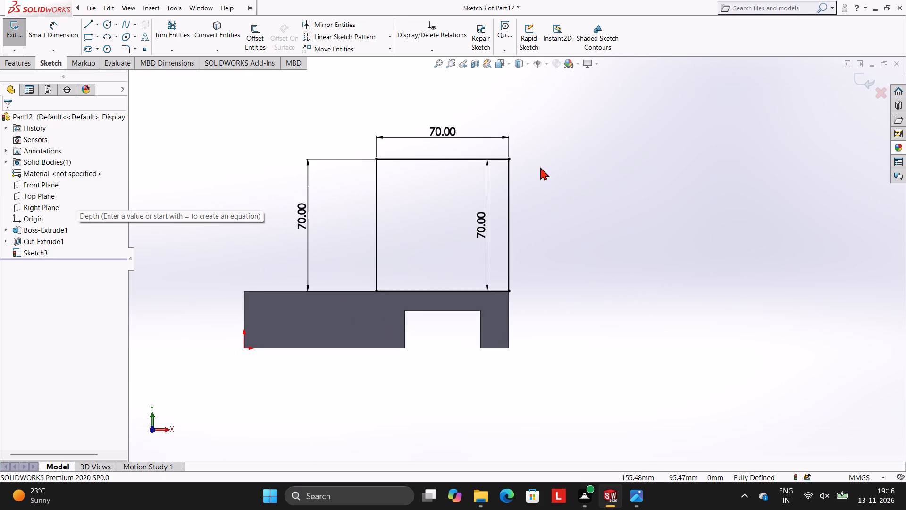
scroll(548, 167, "down", 1)
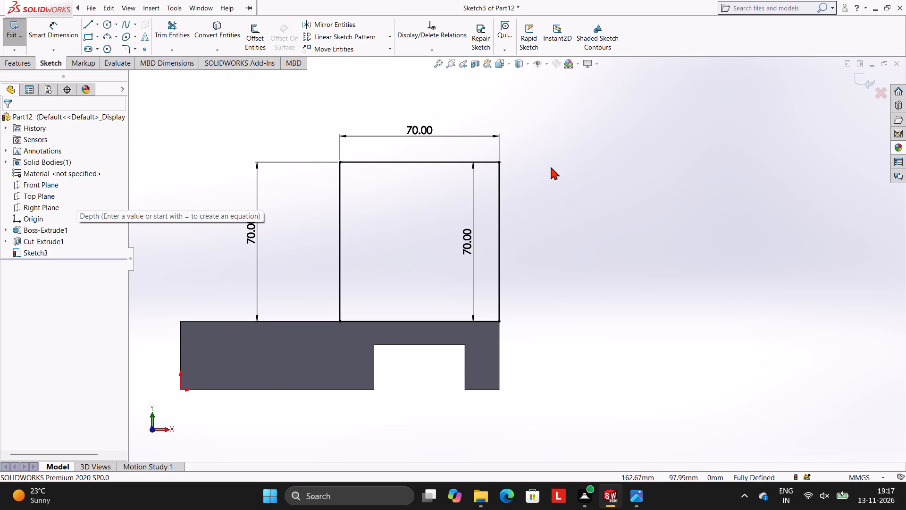
key("ctrl+z")
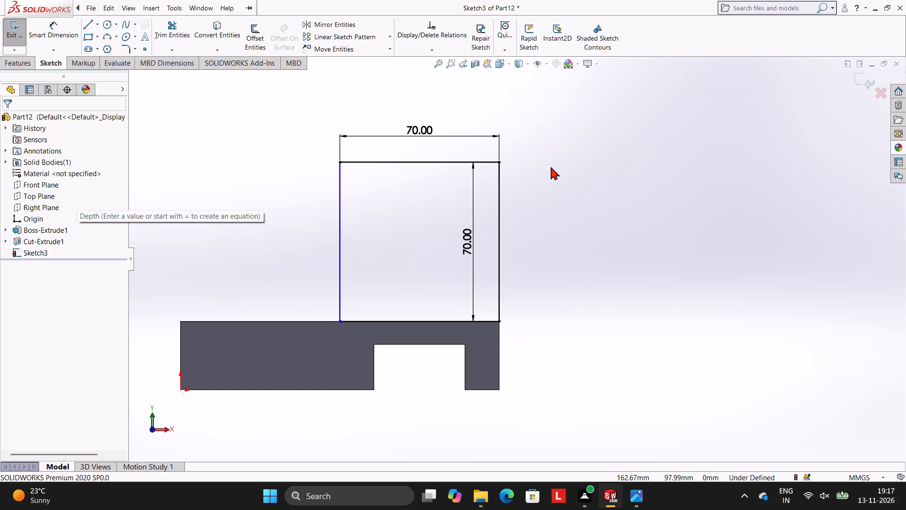
key("ctrl+z")
key("ctrl+z")
key("ctrl+z")
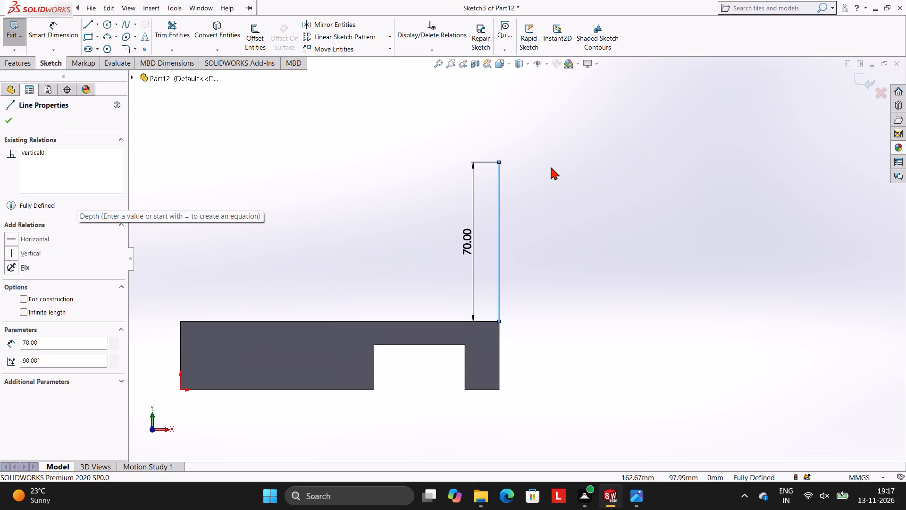
key("Escape")
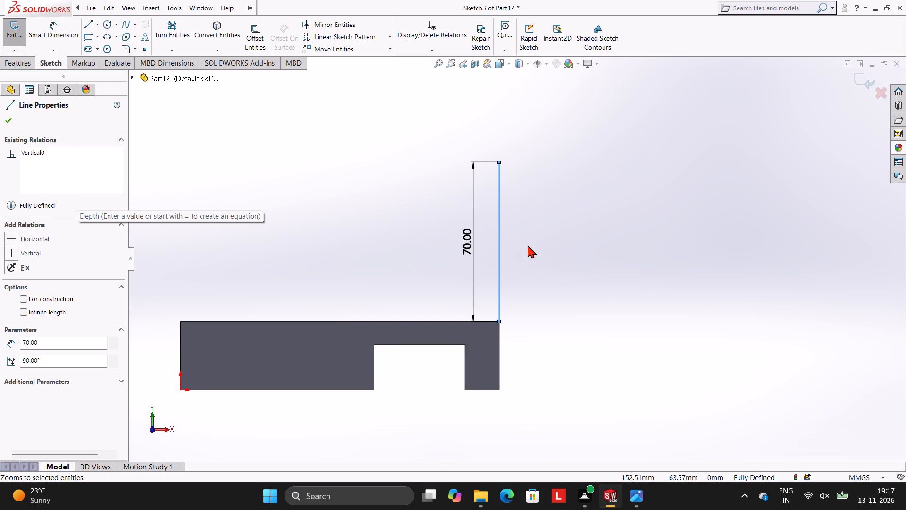
key("Escape")
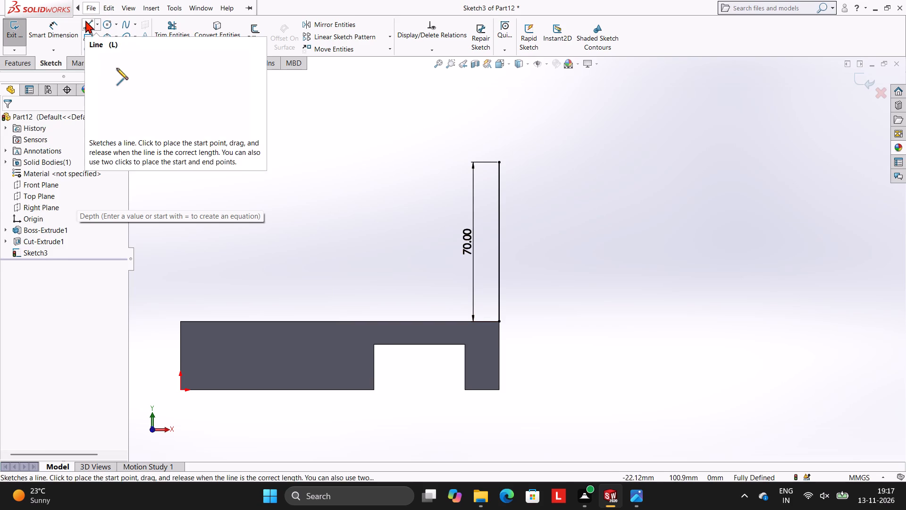
Draw an 80 mm horizontal line from the vertical line's top end, then close the profile down to and along the block's top edge.
left_click(85, 20)
left_click(501, 162)
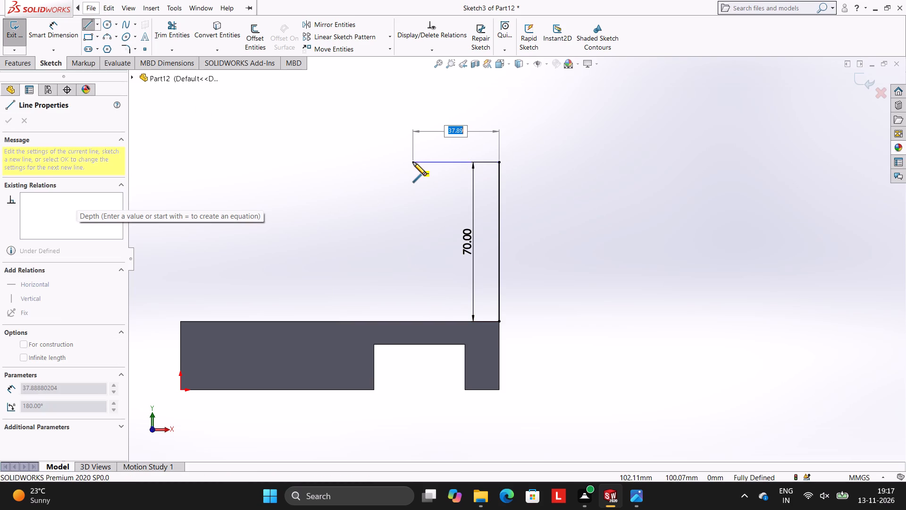
type("80")
key("Return")
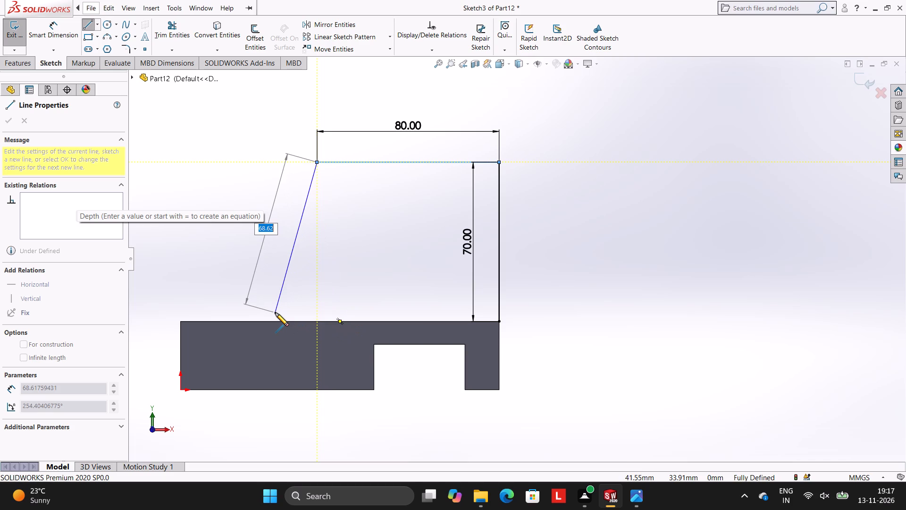
left_click(315, 321)
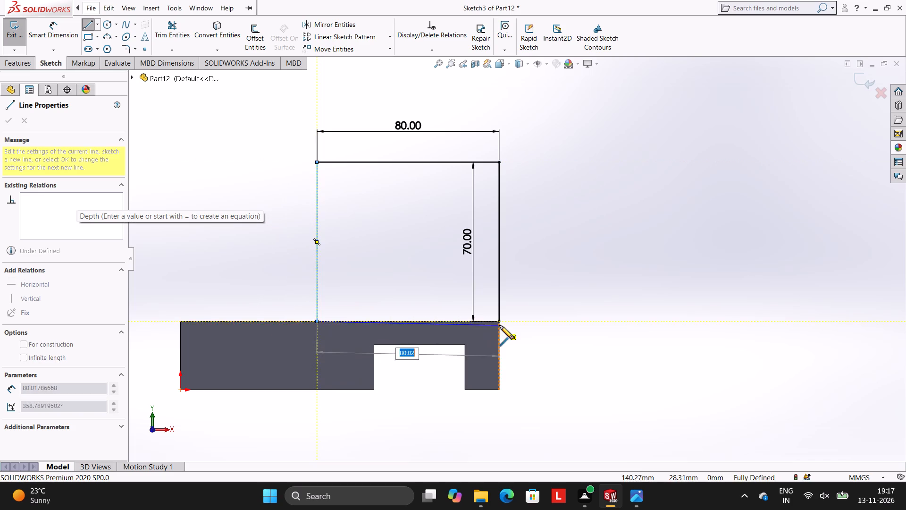
left_click(500, 321)
key("Escape")
key("Escape")
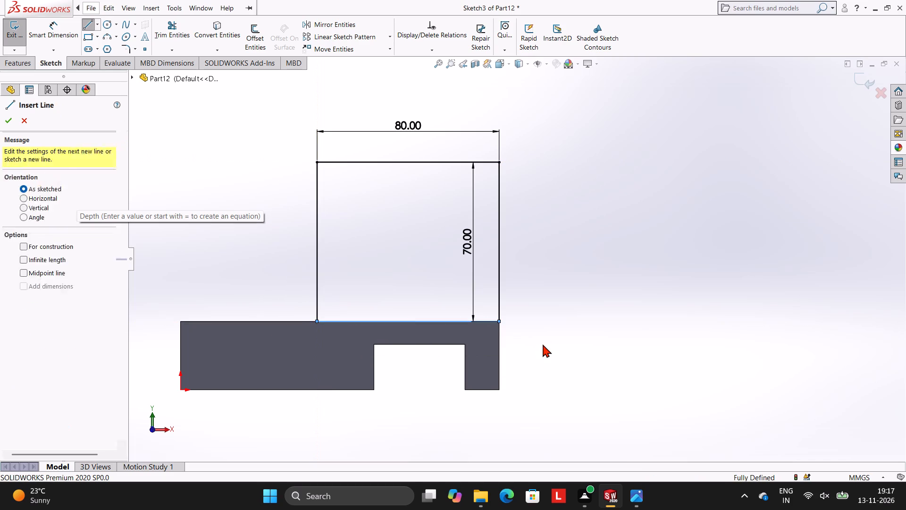
key("Escape")
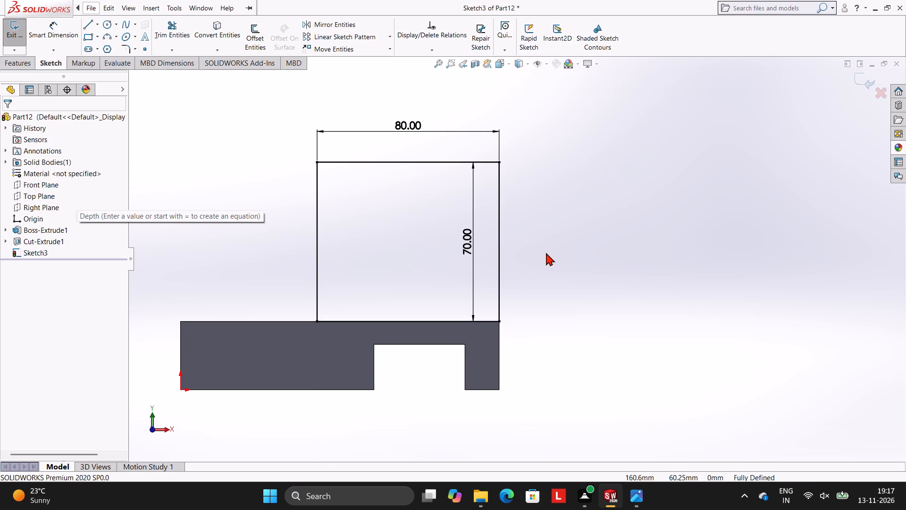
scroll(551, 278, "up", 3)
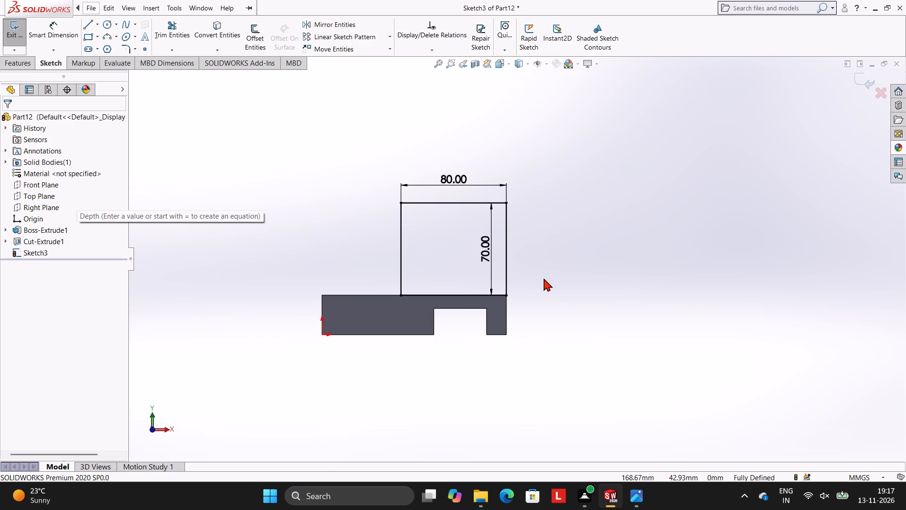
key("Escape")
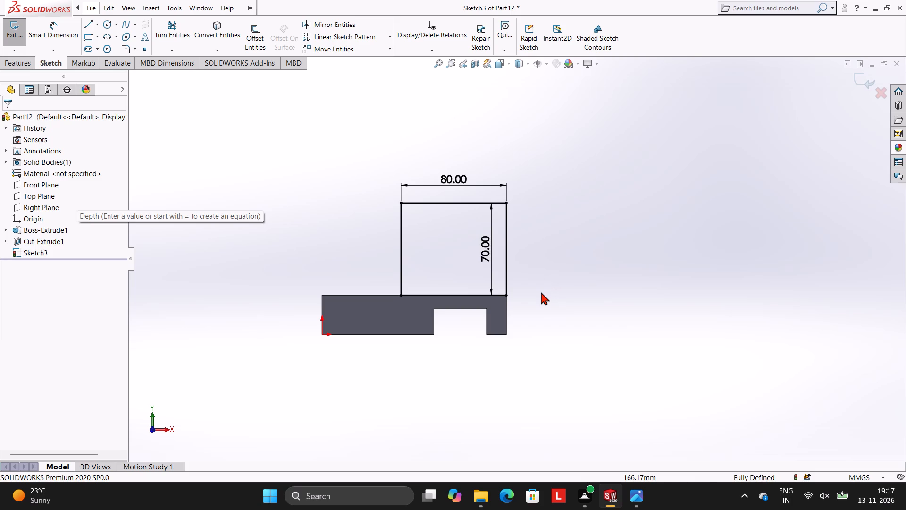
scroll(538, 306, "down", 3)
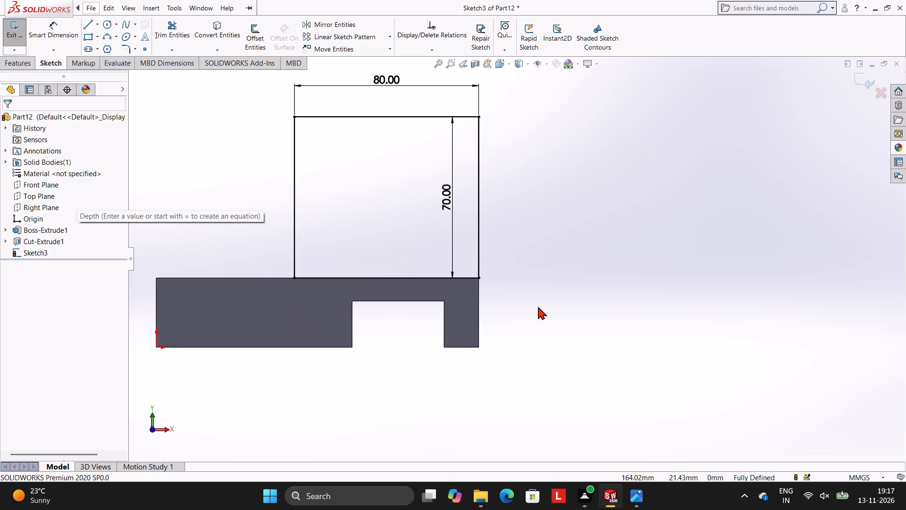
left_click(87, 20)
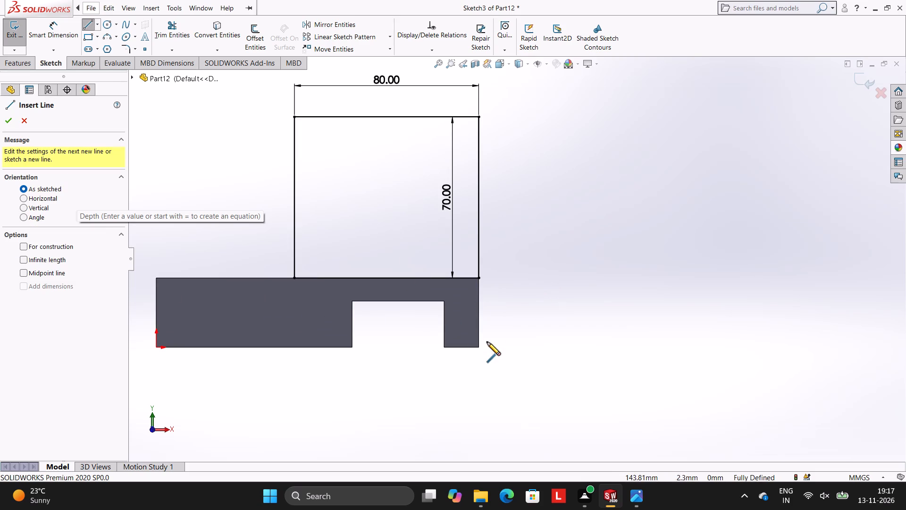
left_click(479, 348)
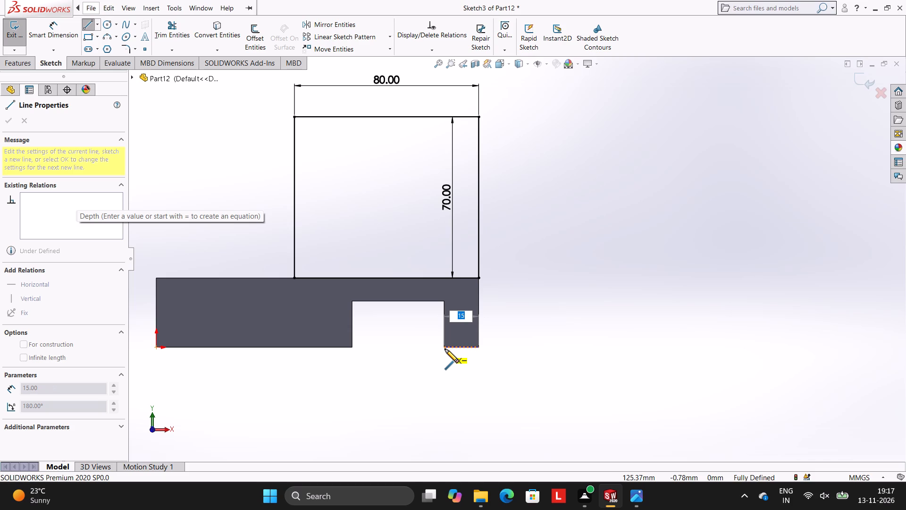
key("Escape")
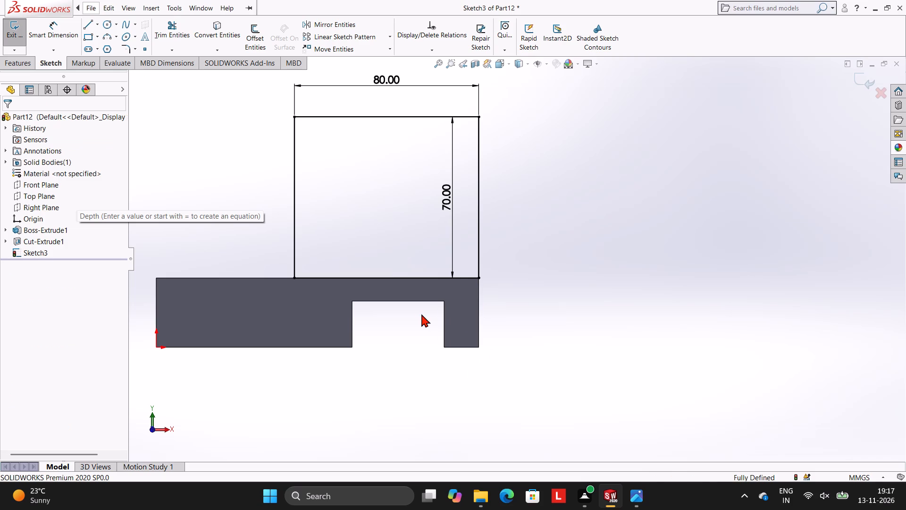
Extrude the 80 × 70 mm profile as a blind boss 80 mm deep, reversed to run across the block and merged with it.
scroll(485, 234, "up", 3)
scroll(488, 224, "down", 3)
scroll(474, 231, "up", 3)
scroll(474, 231, "down", 3)
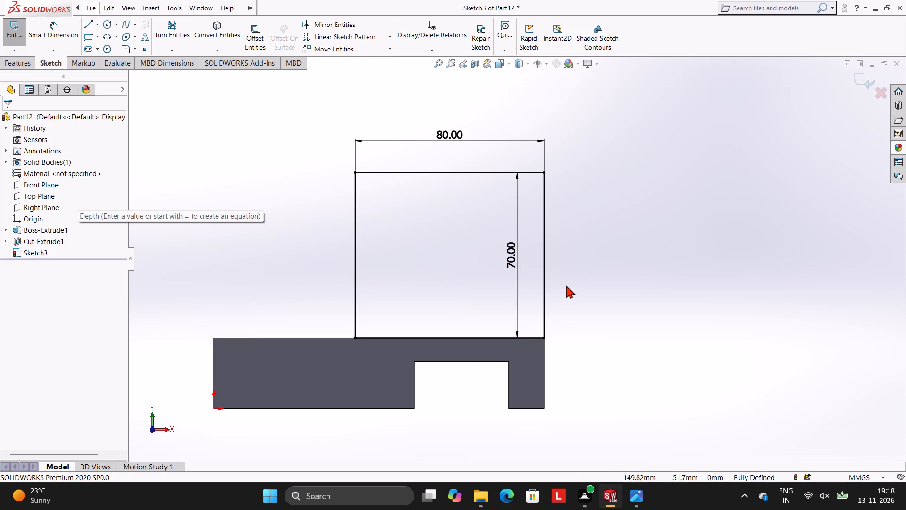
left_click(24, 64)
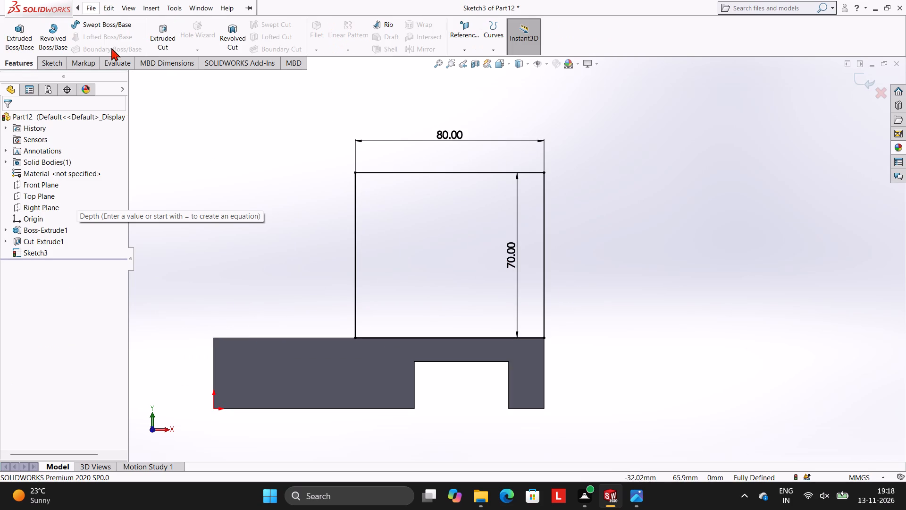
left_click(24, 41)
middle_click_drag(302, 176, 346, 178)
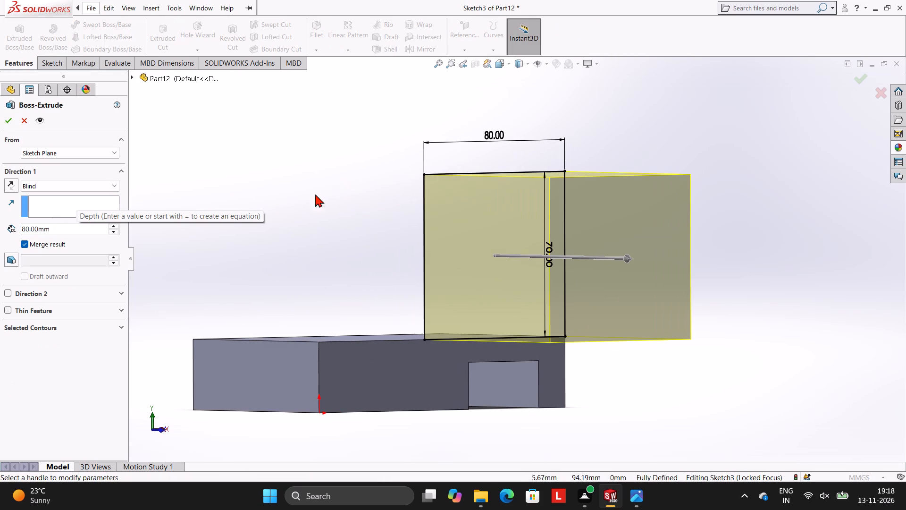
left_click(7, 183)
left_click(9, 124)
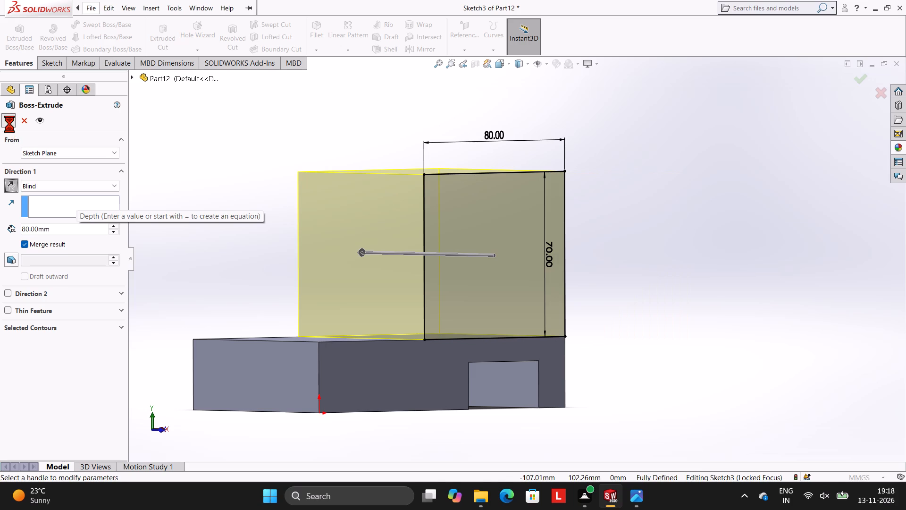
left_click(204, 119)
Start a sketch on the widened upright's top face, viewed normal to the face.
middle_click_drag(631, 256, 596, 234)
scroll(598, 233, "up", 3)
middle_click_drag(610, 238, 598, 250)
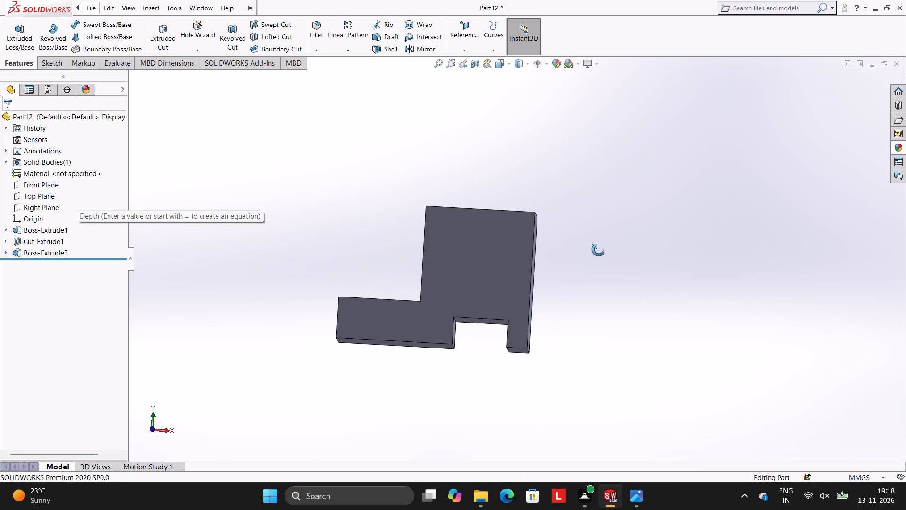
middle_click_drag(598, 250, 598, 369)
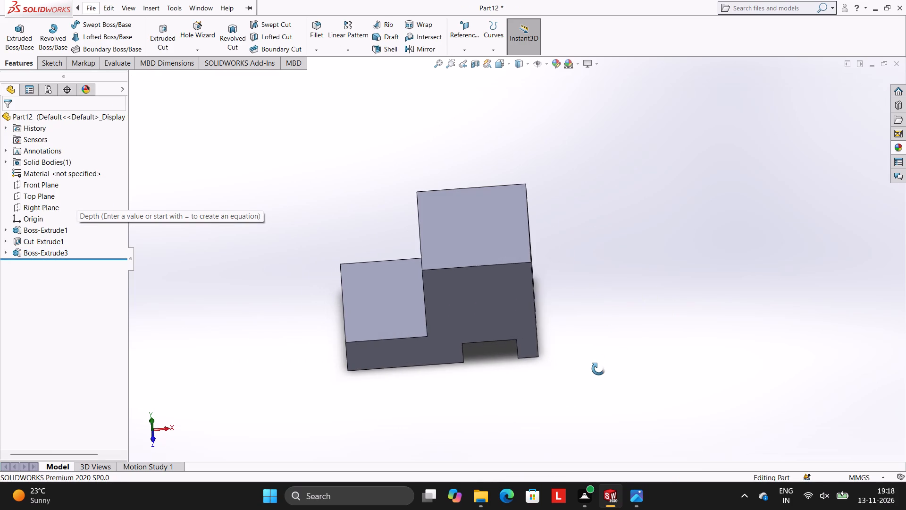
middle_click_drag(598, 369, 600, 390)
left_click(440, 216)
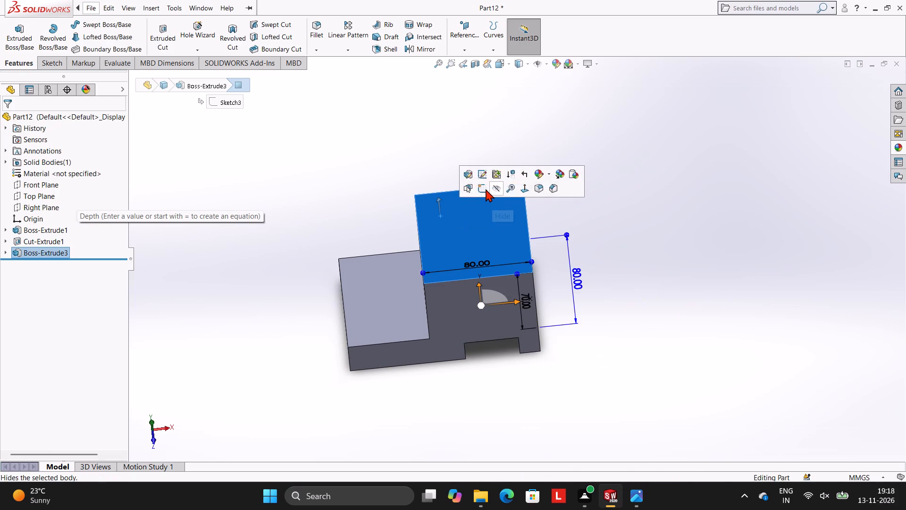
left_click(485, 189)
key("ctrl+8")
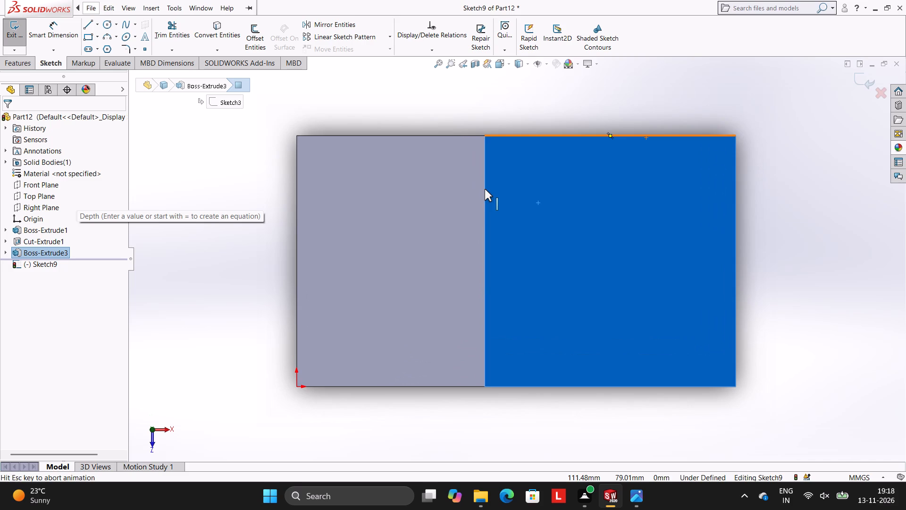
scroll(609, 219, "up", 3)
scroll(611, 219, "down", 3)
key("Escape")
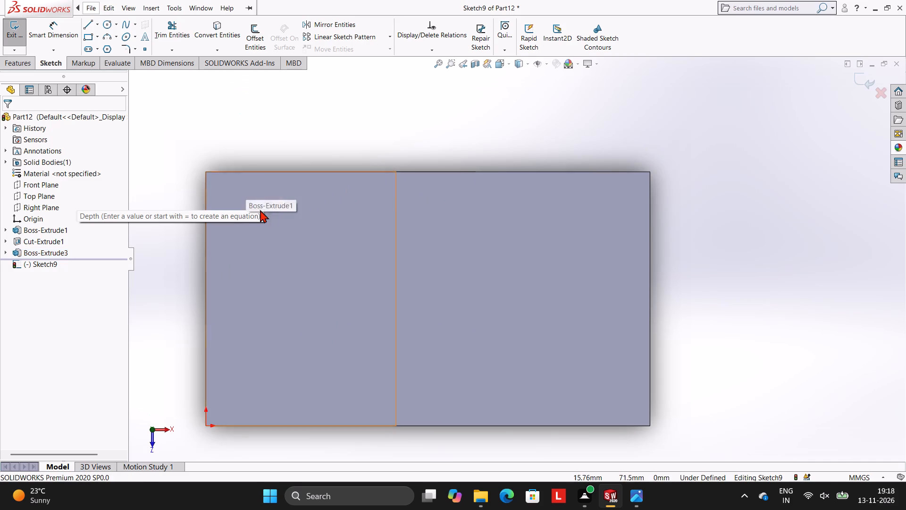
Draw a 15 mm horizontal locating line inward from the midpoint of the top face's edge beside the lower step.
left_click(89, 19)
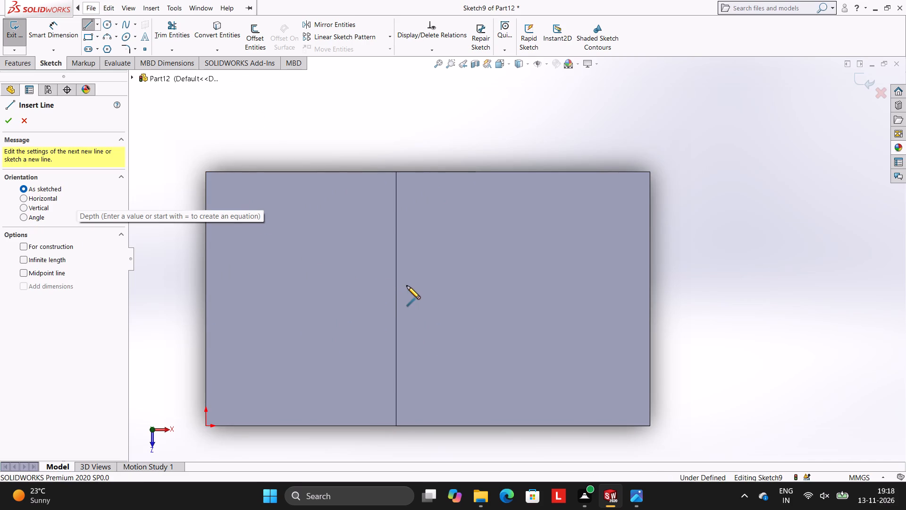
left_click(397, 298)
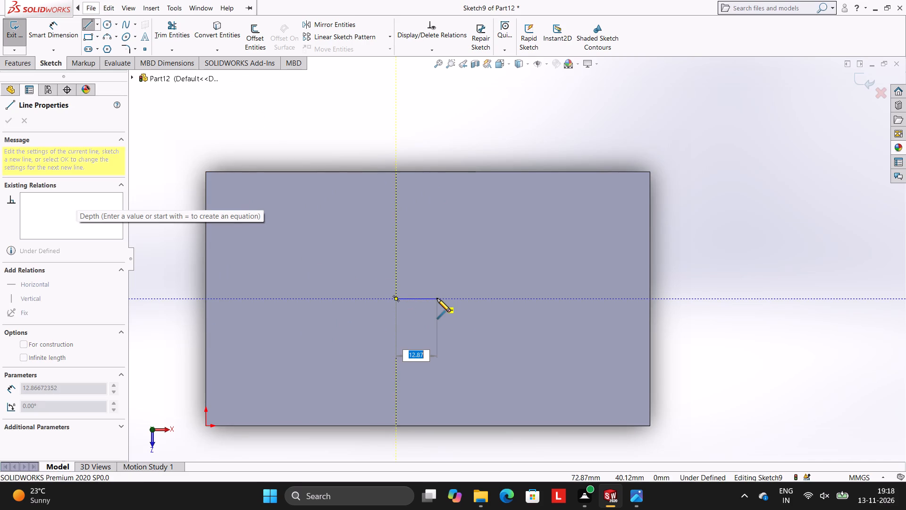
type("15")
key("Return")
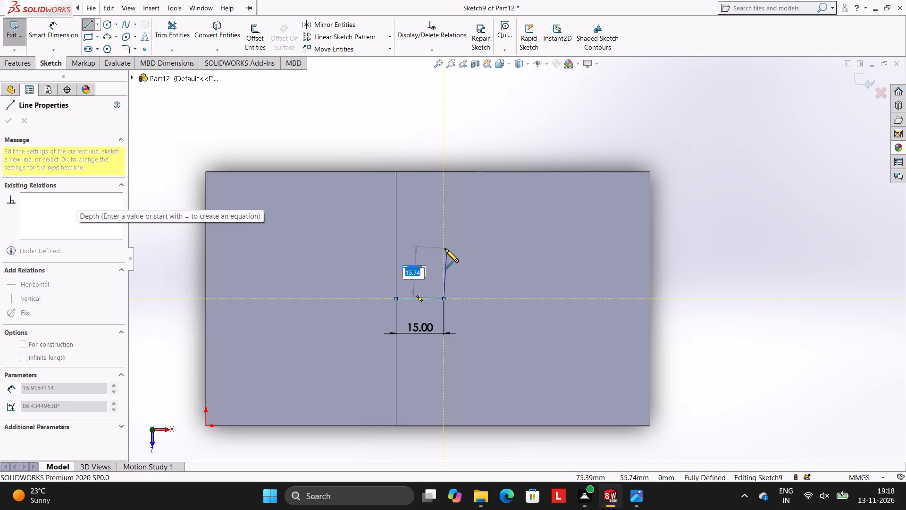
Draw a closed 50 mm square from the locating line's inner end, starting with a 25 mm vertical segment so it is centred on that line.
type("25")
key("Return")
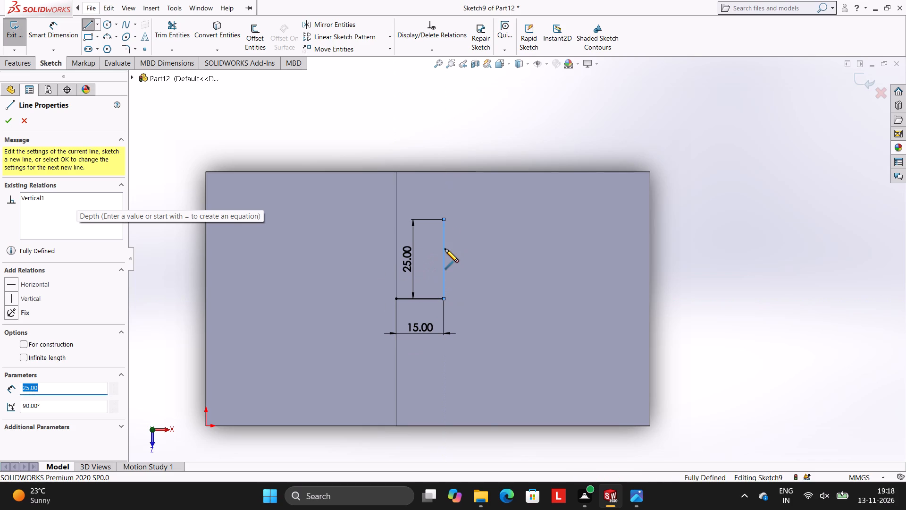
type("50")
key("Return")
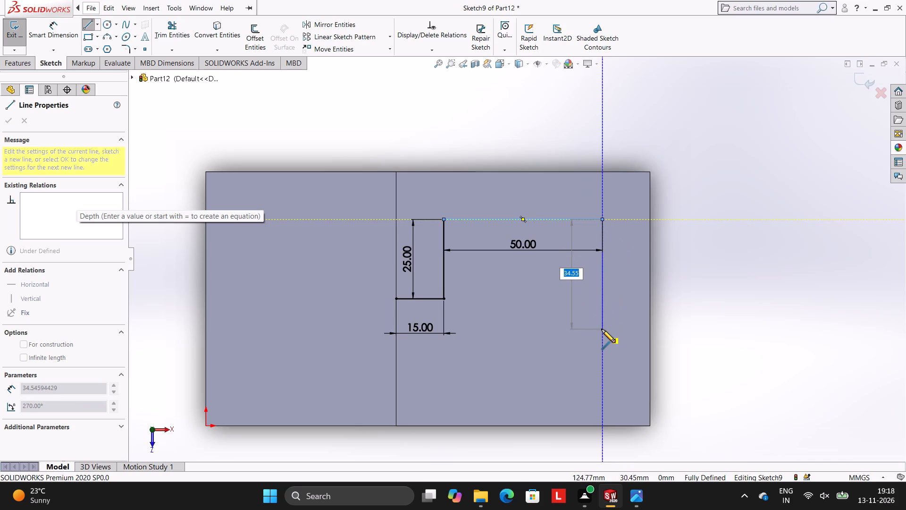
type("50")
key("Return")
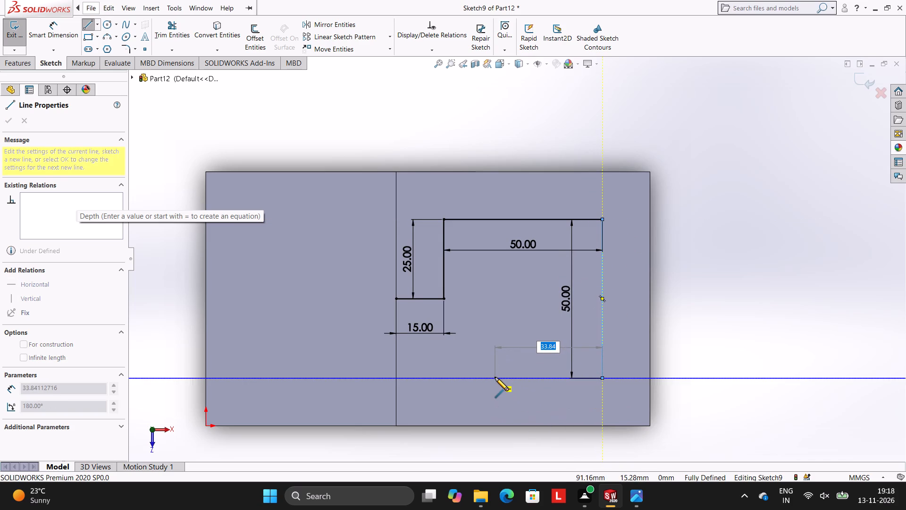
type("50")
key("Return")
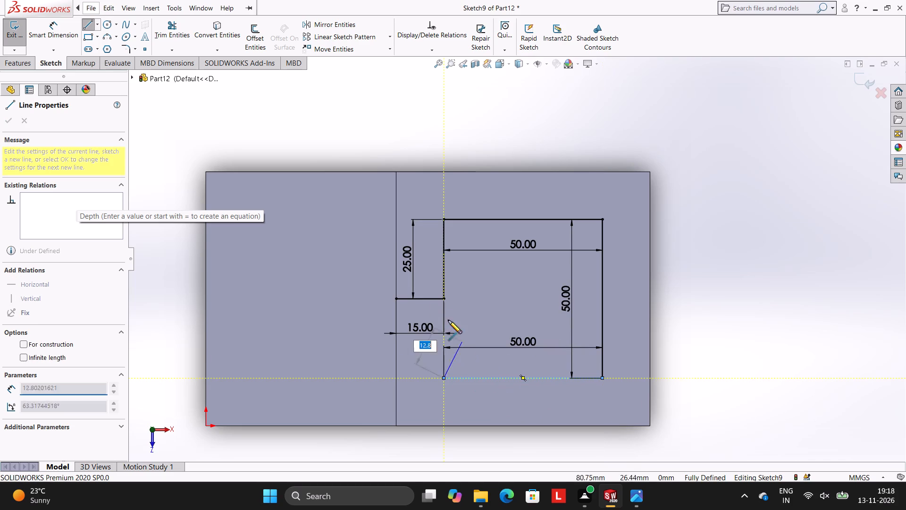
left_click(443, 298)
key("Escape")
key("Escape")
key("Escape")
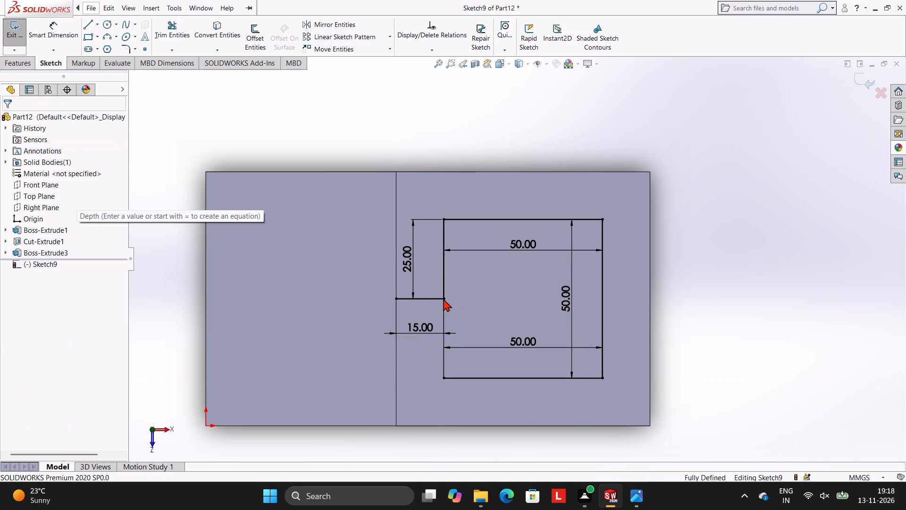
key("Escape")
Cut the 50 mm square region down into the upright with a blind Extruded Cut 80 mm deep.
middle_click_drag(778, 308, 772, 271)
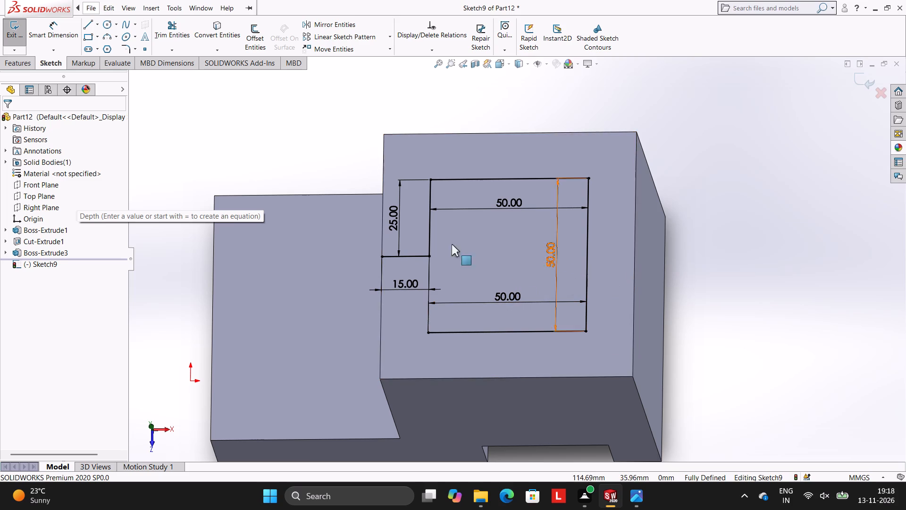
left_click(27, 61)
left_click(161, 30)
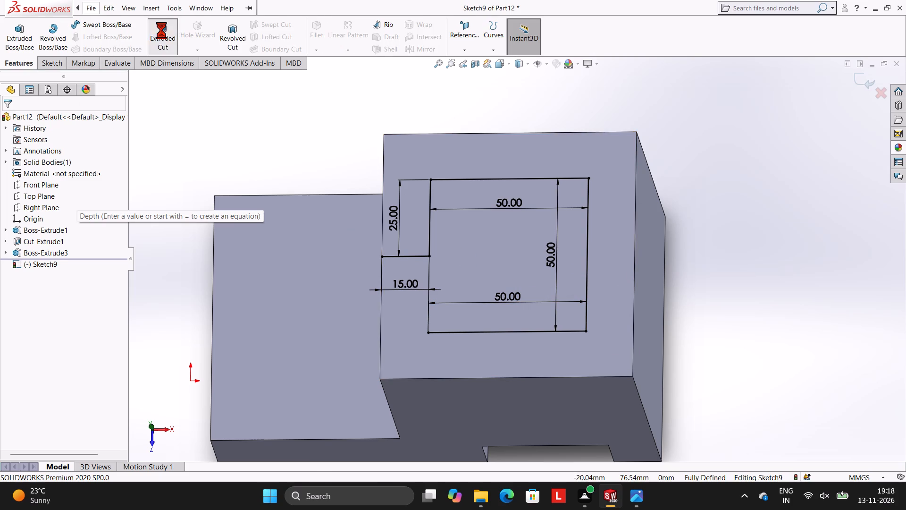
left_click(474, 226)
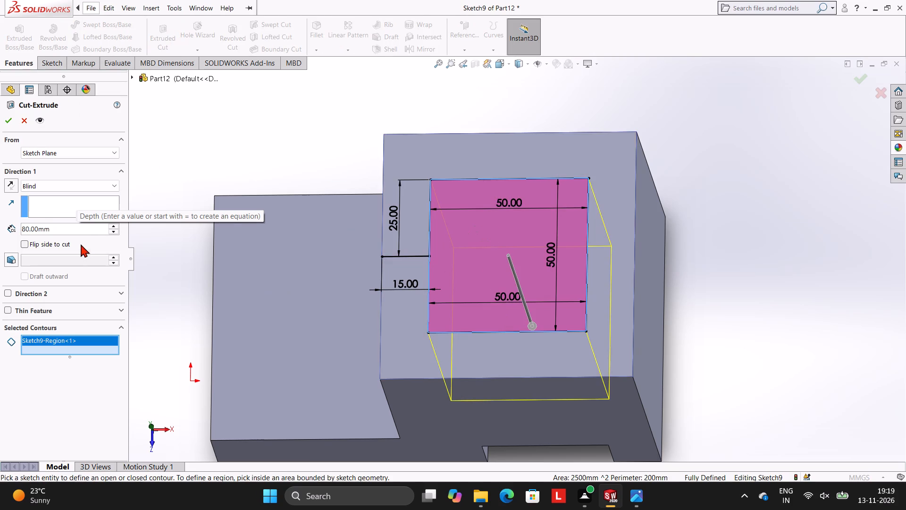
left_click(6, 122)
left_click(246, 140)
Start a sketch on the L-shaped side face that shows the bottom notch, viewed normal to the face.
middle_click_drag(641, 186, 654, 152)
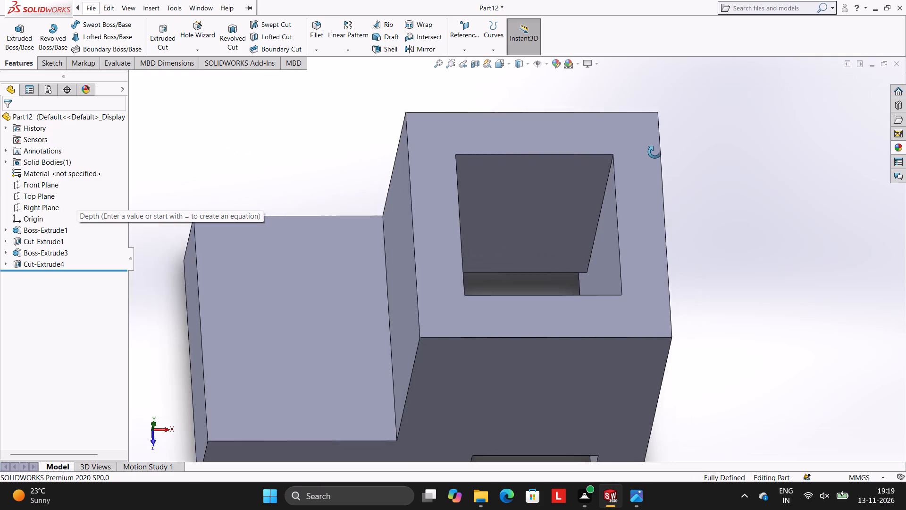
middle_click_drag(654, 152, 655, 150)
middle_click_drag(681, 259, 663, 190)
scroll(676, 246, "up", 2)
middle_click_drag(705, 227, 742, 189)
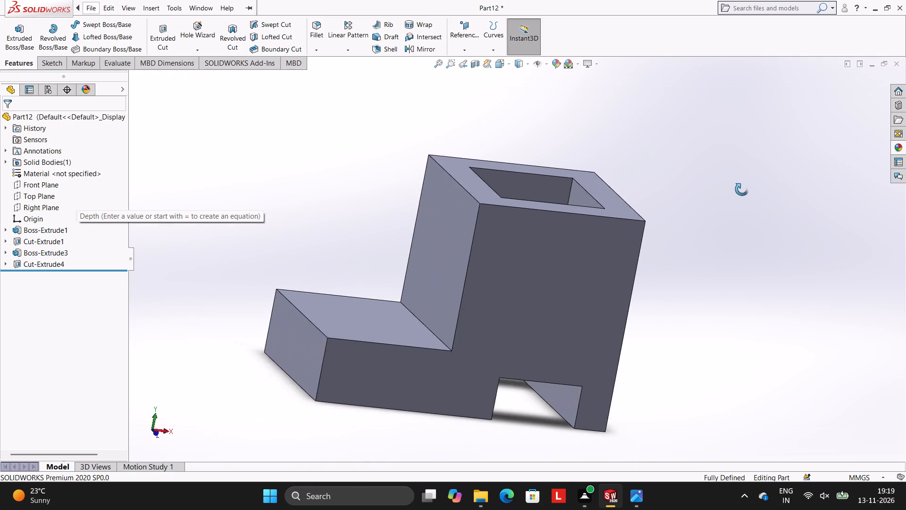
middle_click_drag(742, 189, 721, 289)
left_click(498, 370)
left_click(542, 343)
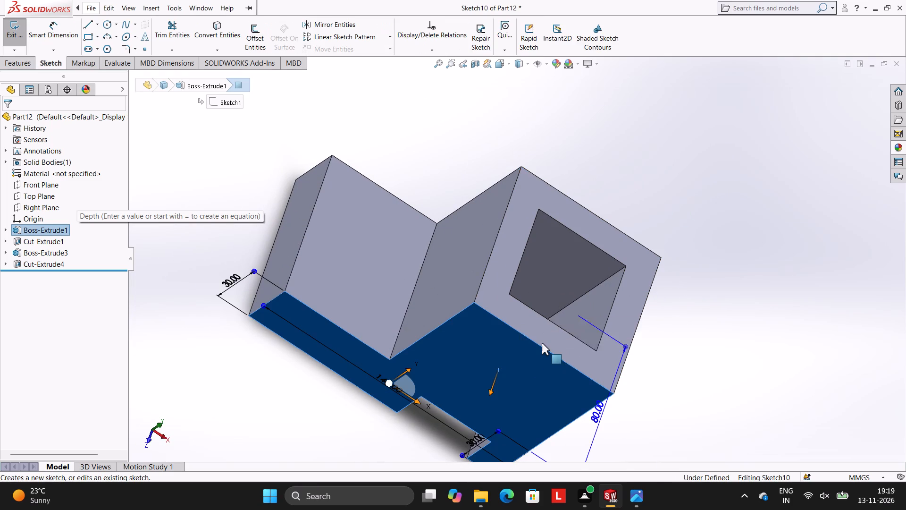
key("ctrl+8")
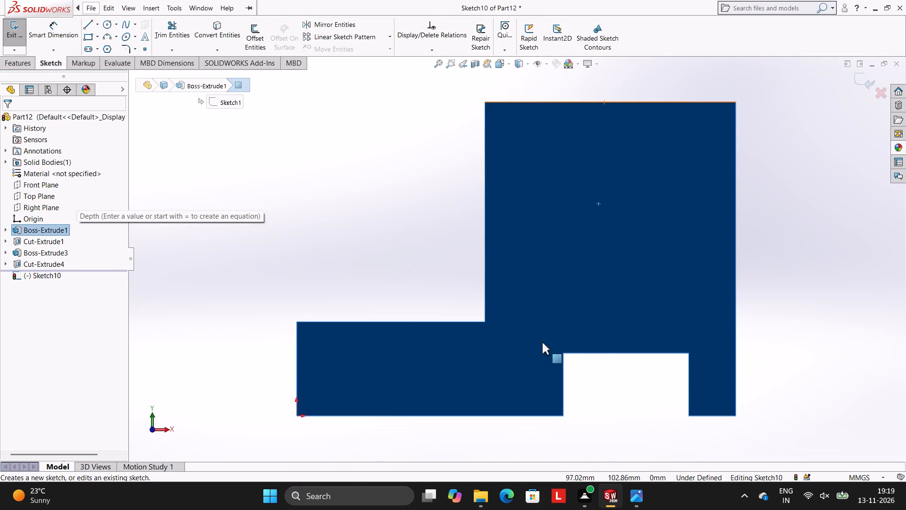
key("Escape")
Draw a 30 mm vertical locating line down from the midpoint of the upright's top edge.
scroll(715, 192, "up", 3)
scroll(718, 187, "down", 2)
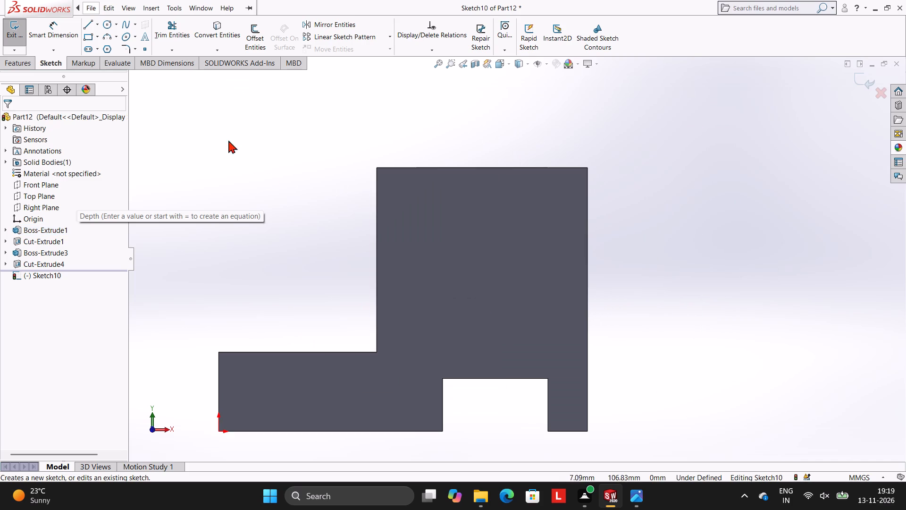
left_click(106, 25)
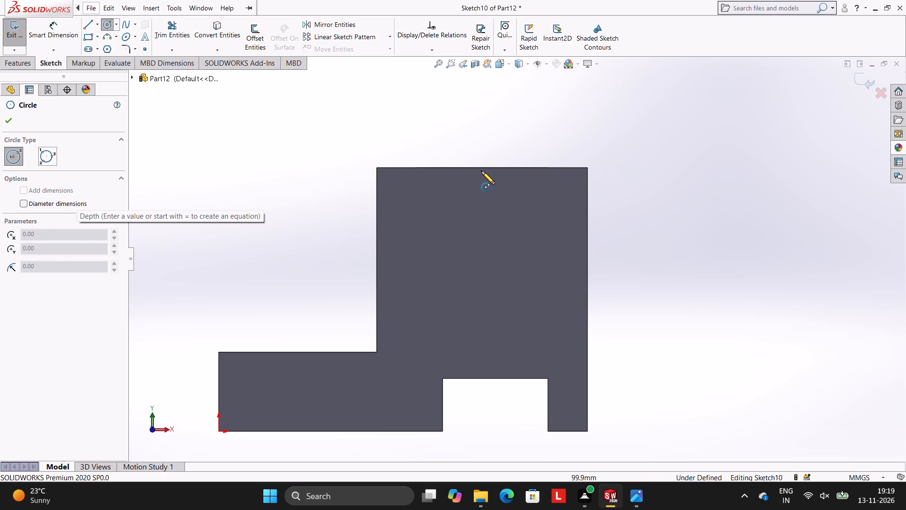
left_click(88, 23)
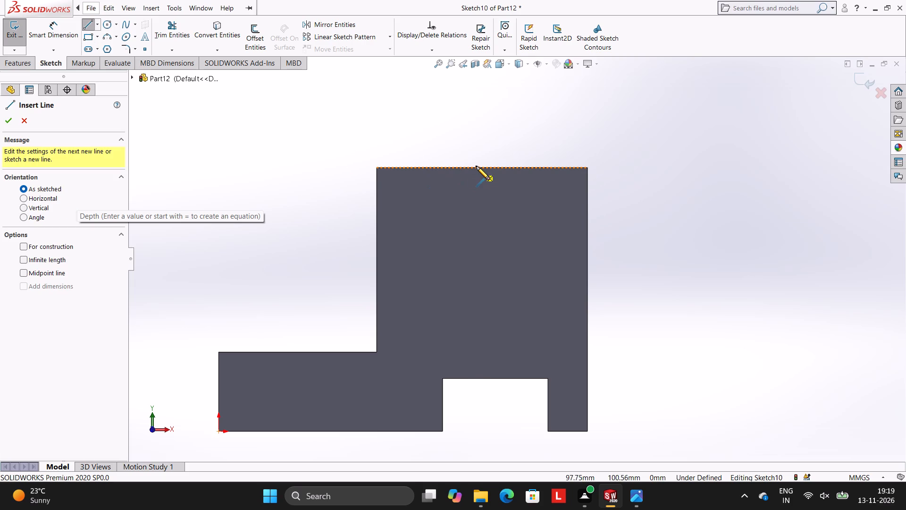
left_click(483, 167)
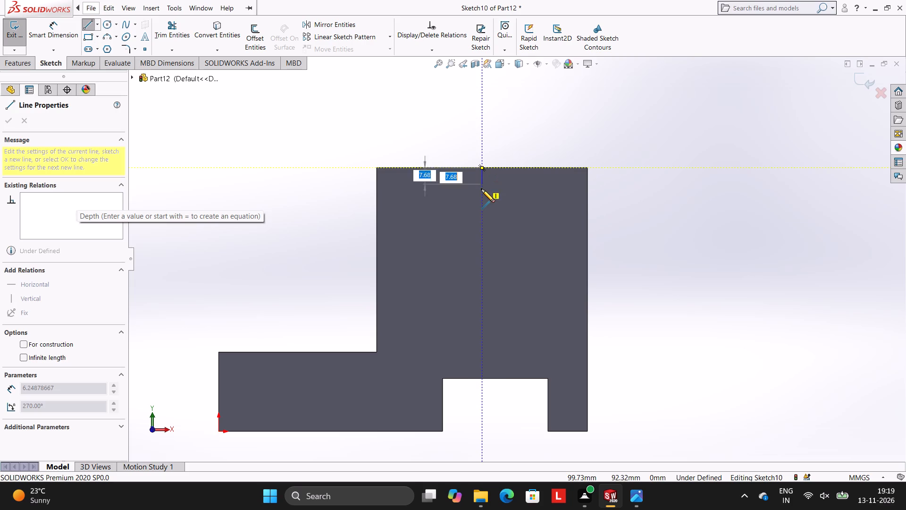
type("30")
key("Return")
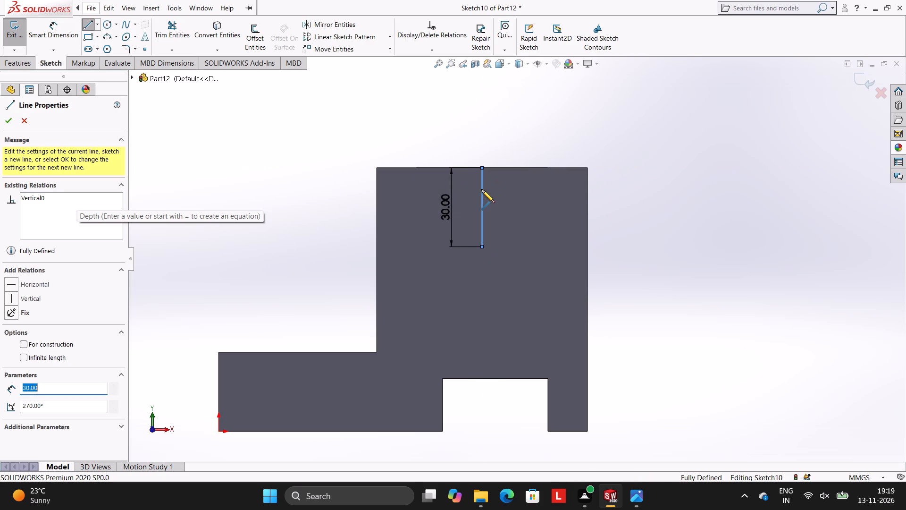
key("Escape")
key("Escape")
key("Escape")
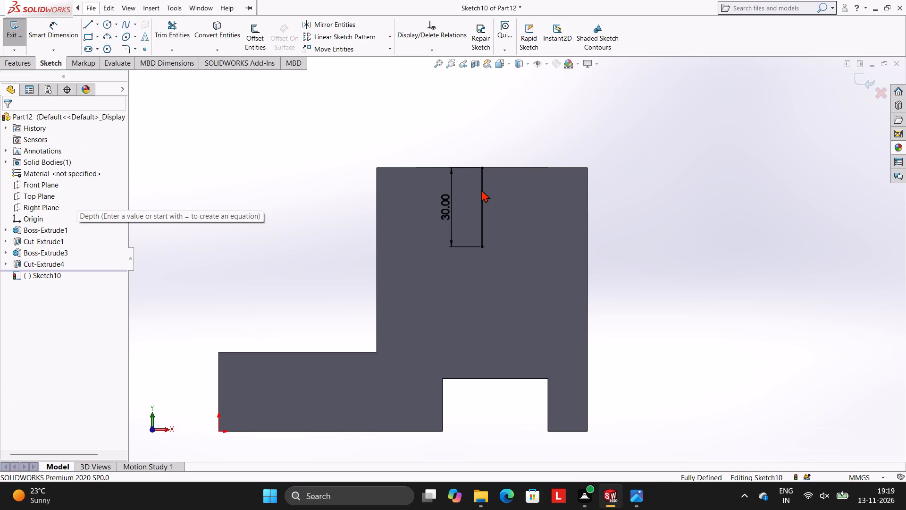
Draw a 30 mm diameter circle centred on the lower end of the locating line, with diameter dimensions enabled.
left_click(103, 25)
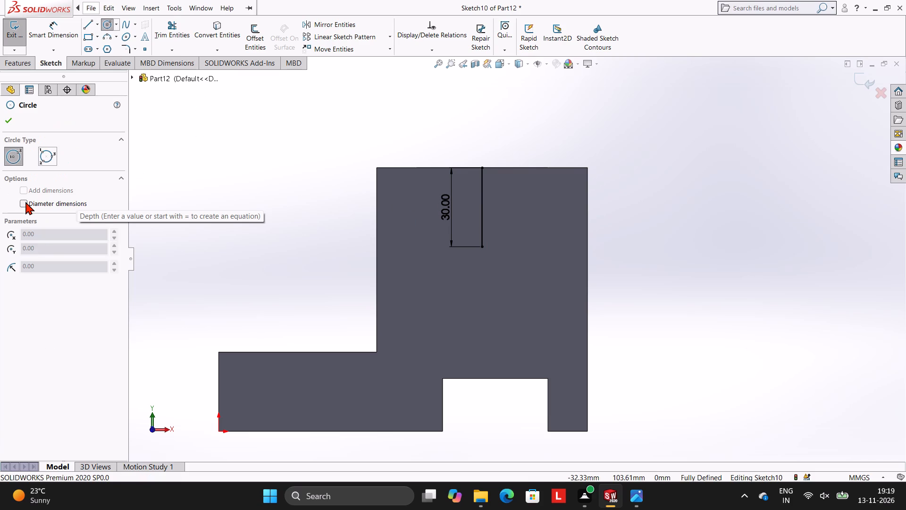
left_click(25, 202)
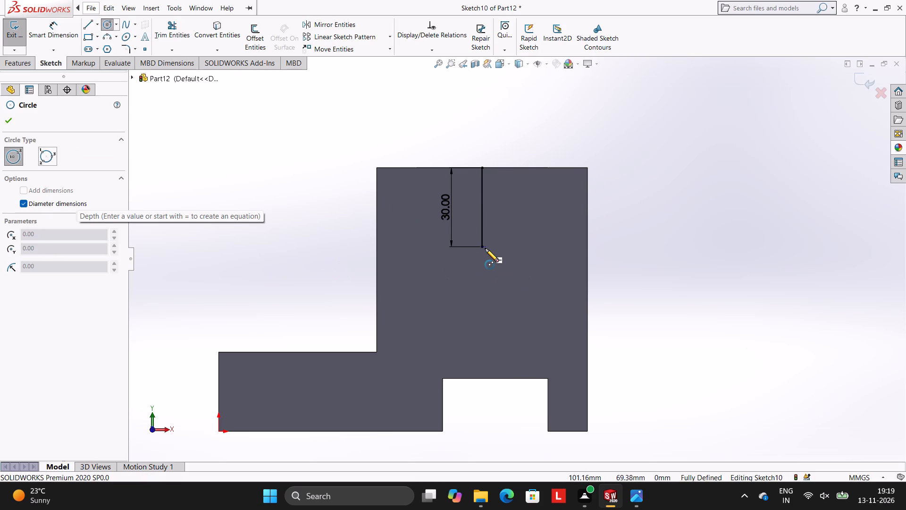
left_click(483, 248)
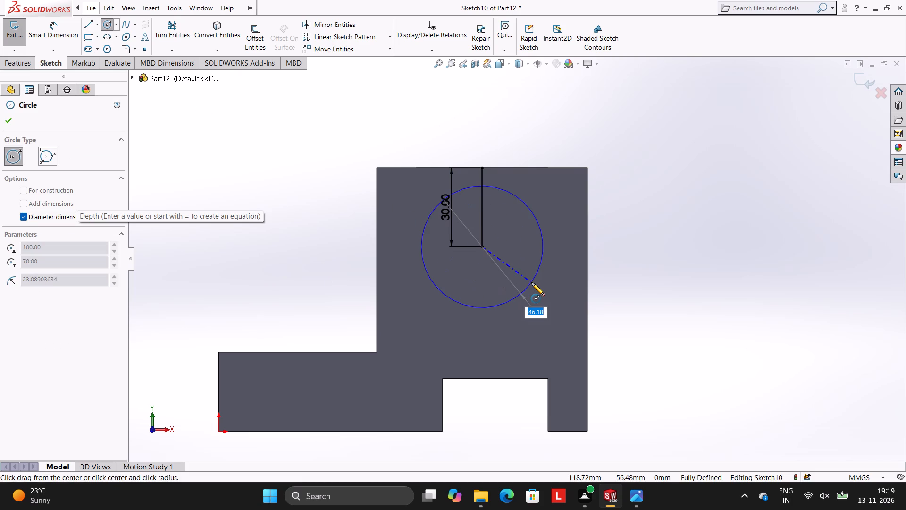
type("30")
key("Return")
key("Escape")
key("Escape")
key("Escape")
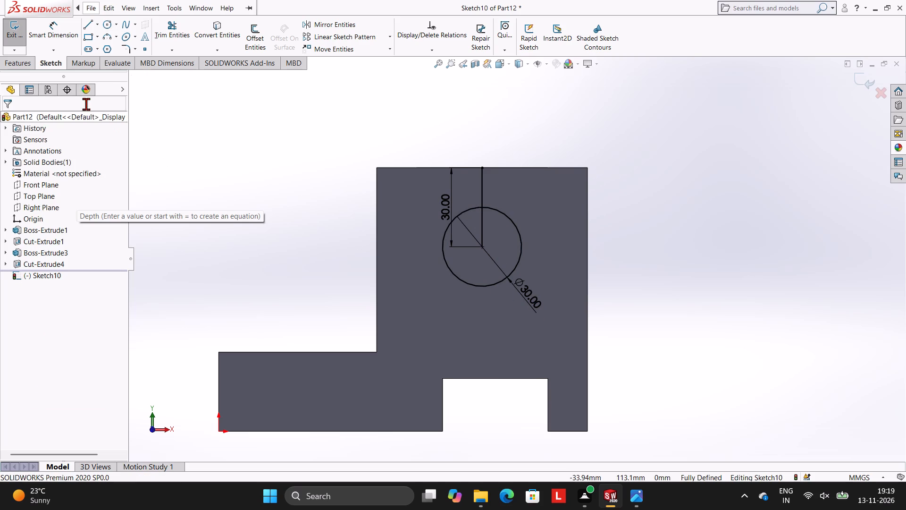
Cut the 30 mm circle through the upright with a blind Extruded Cut 80 mm deep.
left_click(23, 64)
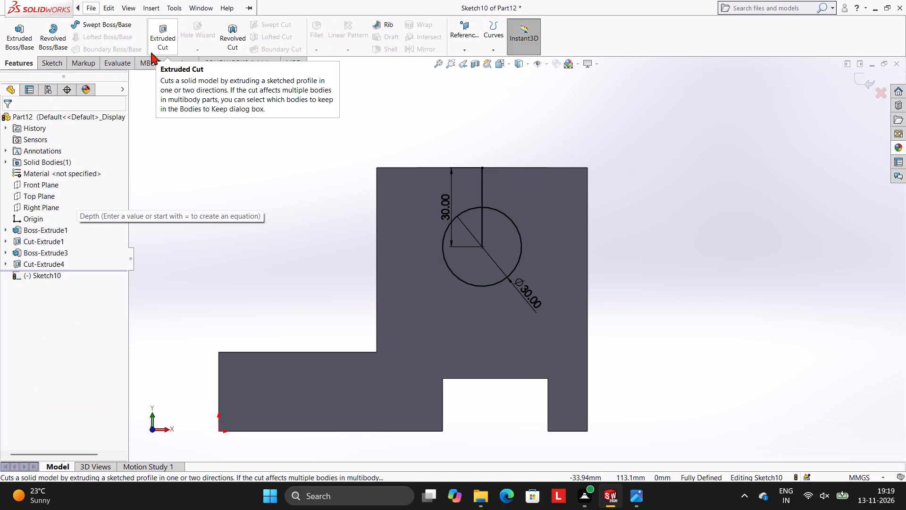
left_click(161, 30)
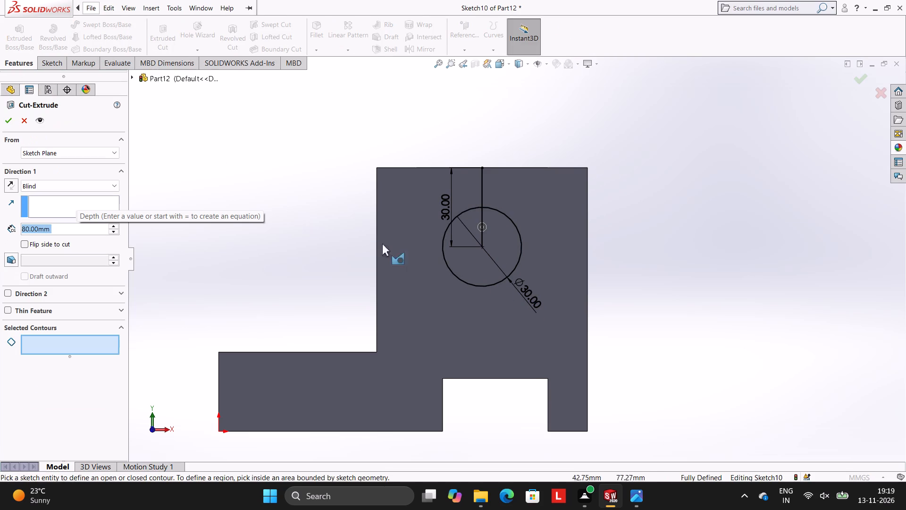
left_click(472, 246)
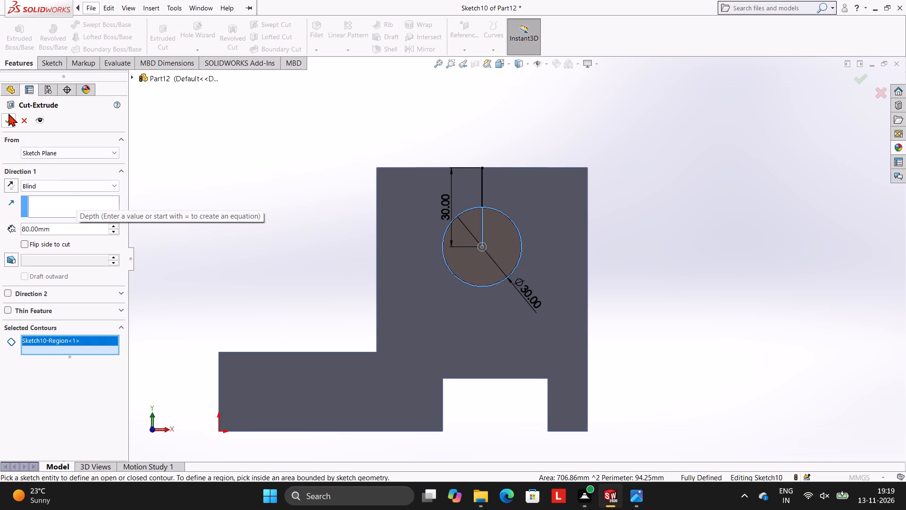
left_click(8, 117)
left_click(188, 130)
Start a sketch on the upright's face that rises above the lower step, viewed normal to the face.
middle_click_drag(672, 145, 703, 198)
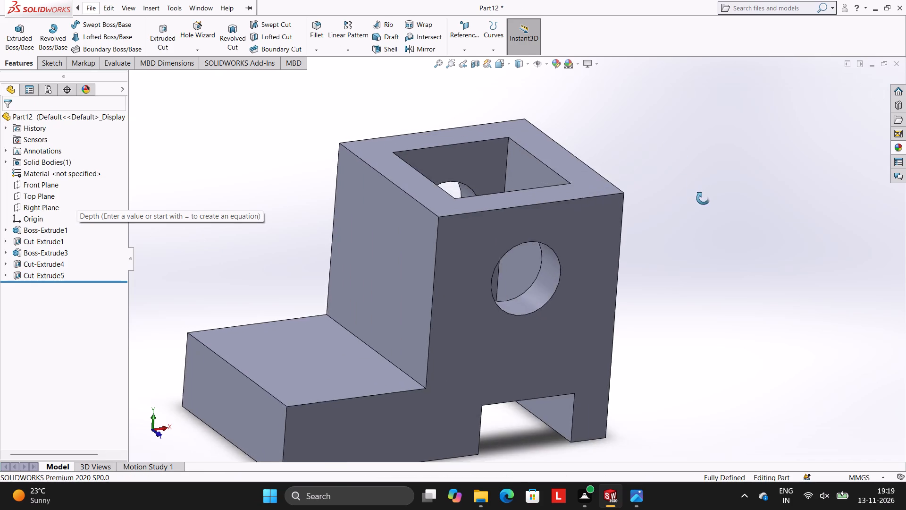
middle_click_drag(703, 198, 716, 187)
middle_click_drag(751, 209, 737, 340)
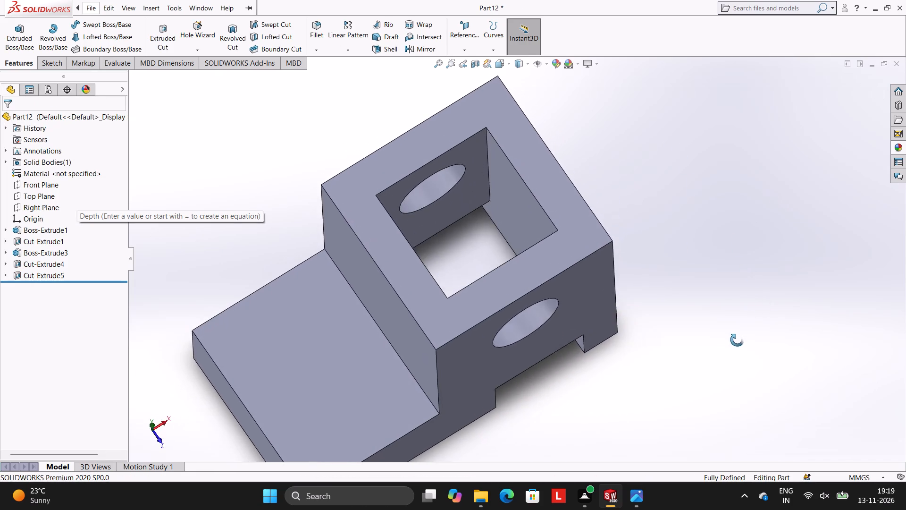
middle_click_drag(737, 340, 740, 241)
middle_click_drag(700, 212, 732, 215)
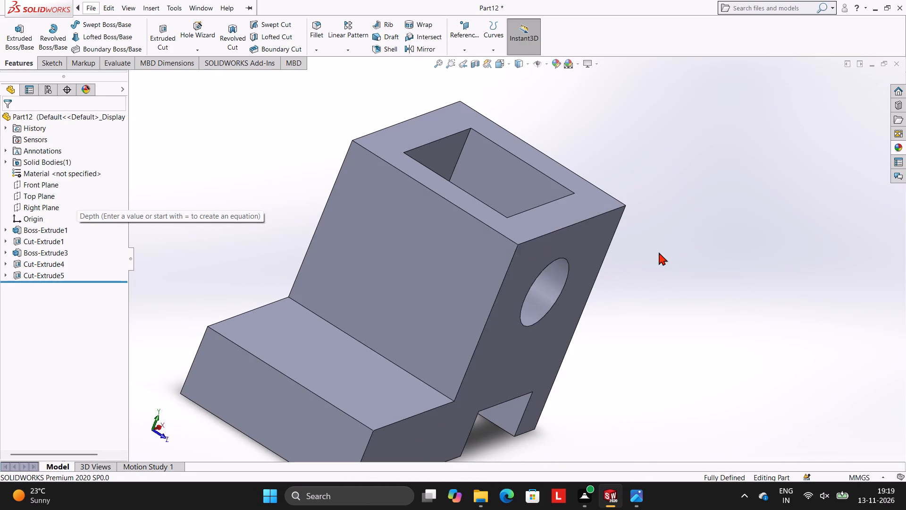
left_click(389, 254)
left_click(428, 225)
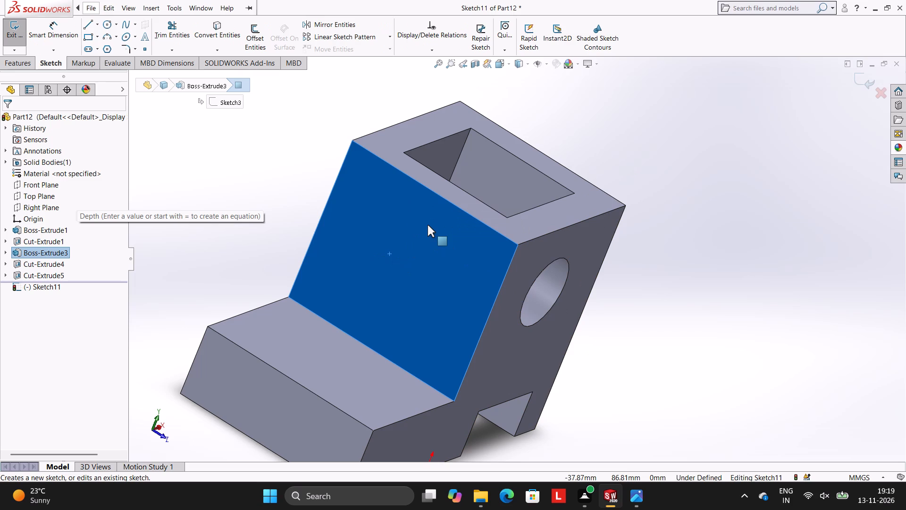
key("ctrl+8")
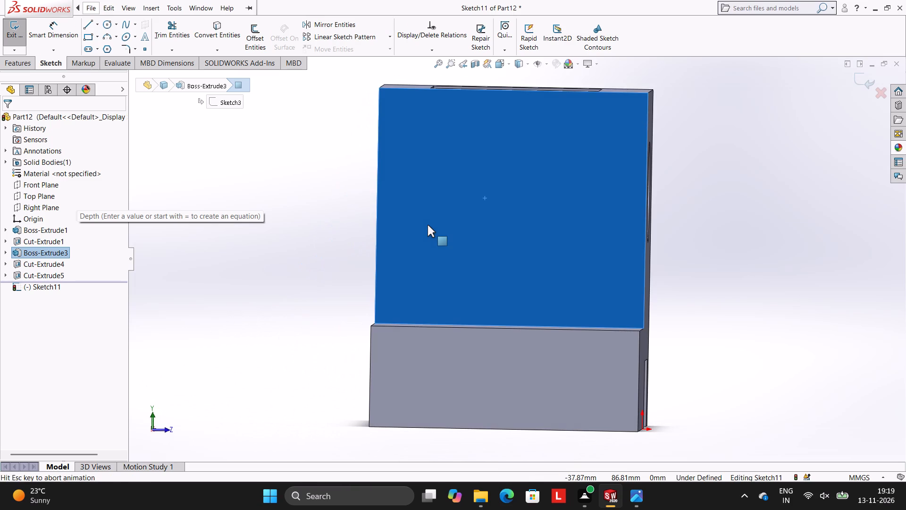
scroll(543, 244, "up", 1)
scroll(553, 233, "down", 1)
key("Escape")
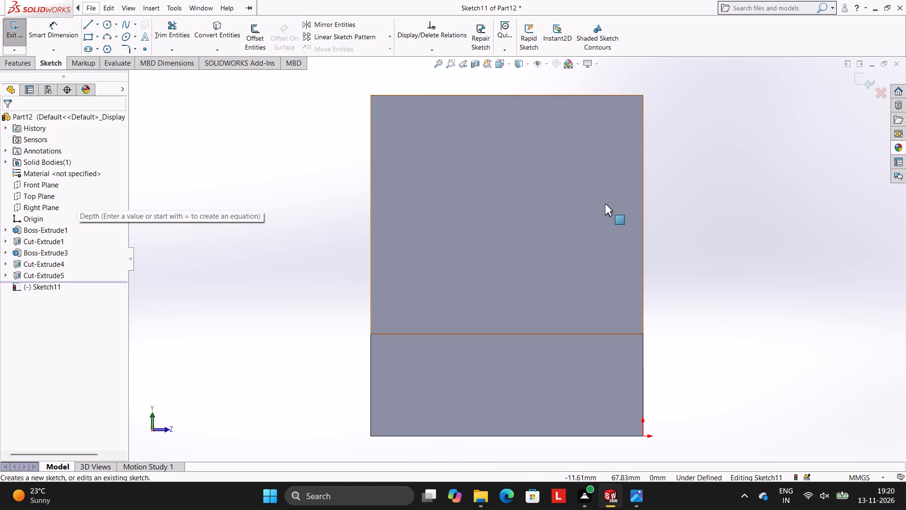
Draw a 30 mm vertical locating line down from the midpoint of this face's top edge.
scroll(607, 197, "up", 3)
scroll(608, 181, "down", 3)
left_click(87, 26)
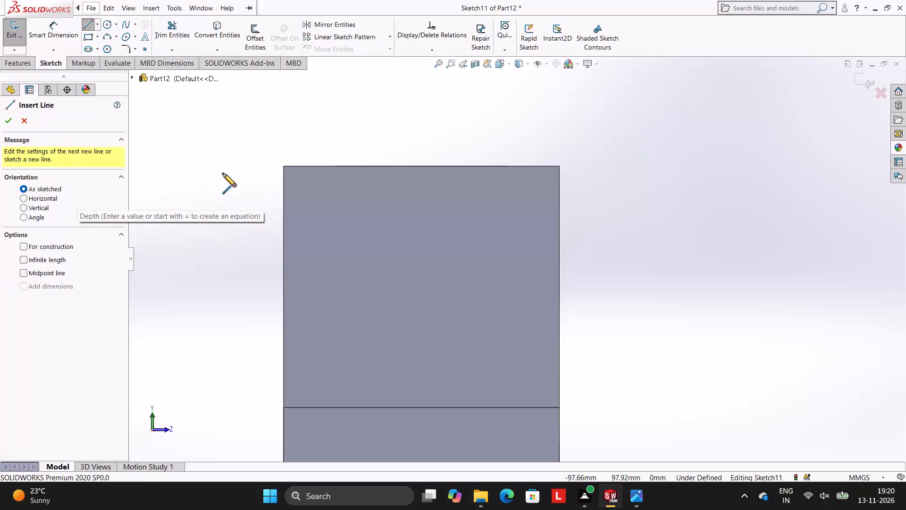
left_click(422, 166)
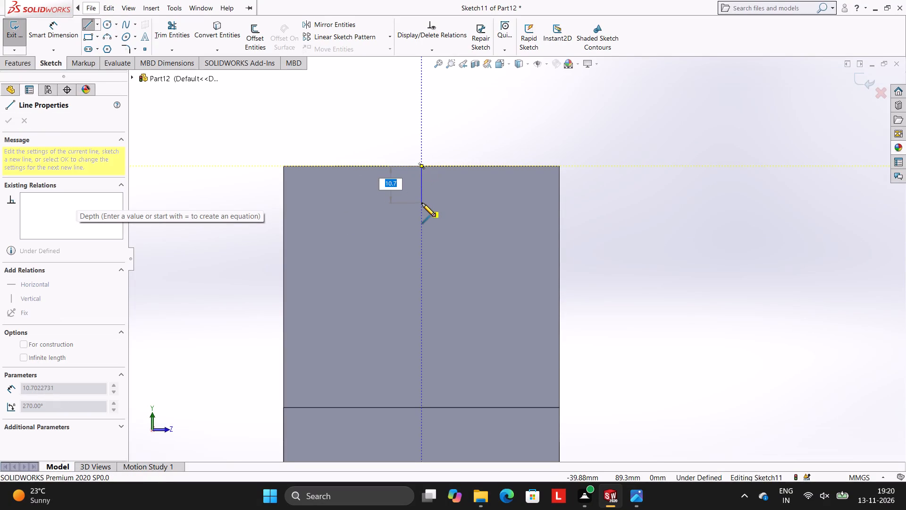
type("30")
key("Return")
key("Escape")
key("Escape")
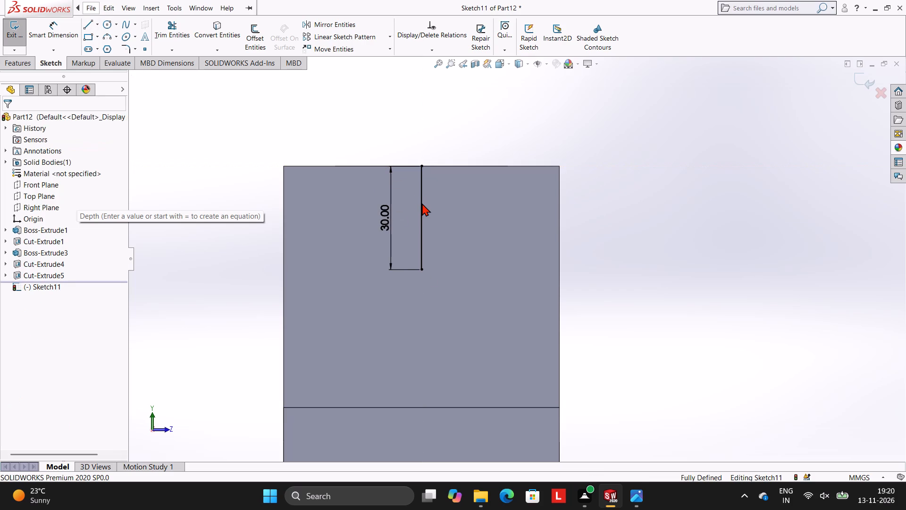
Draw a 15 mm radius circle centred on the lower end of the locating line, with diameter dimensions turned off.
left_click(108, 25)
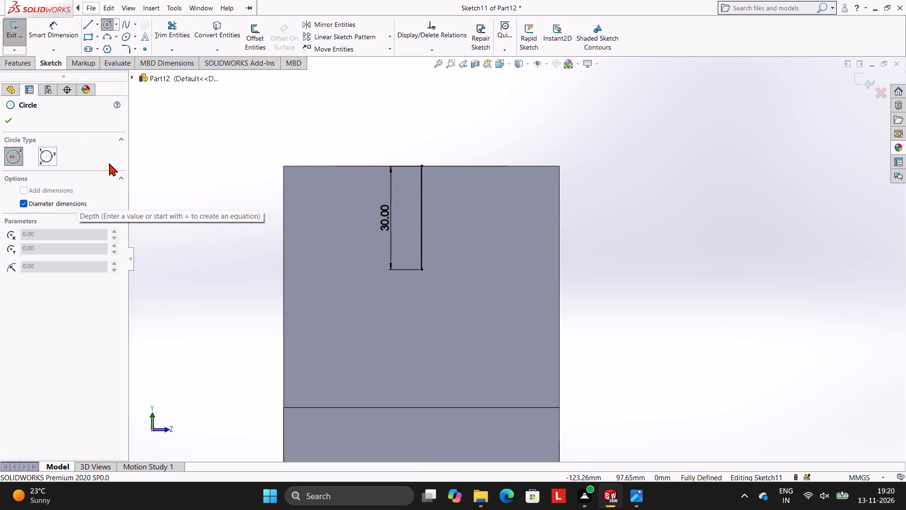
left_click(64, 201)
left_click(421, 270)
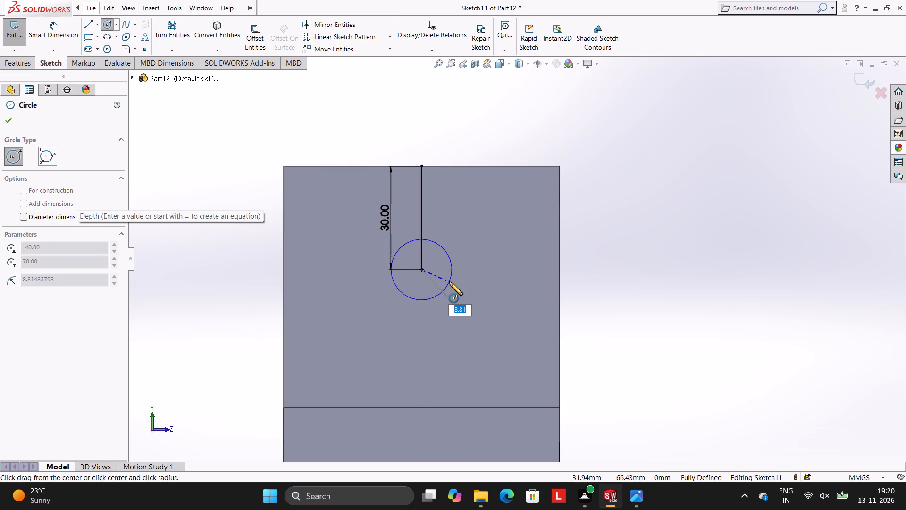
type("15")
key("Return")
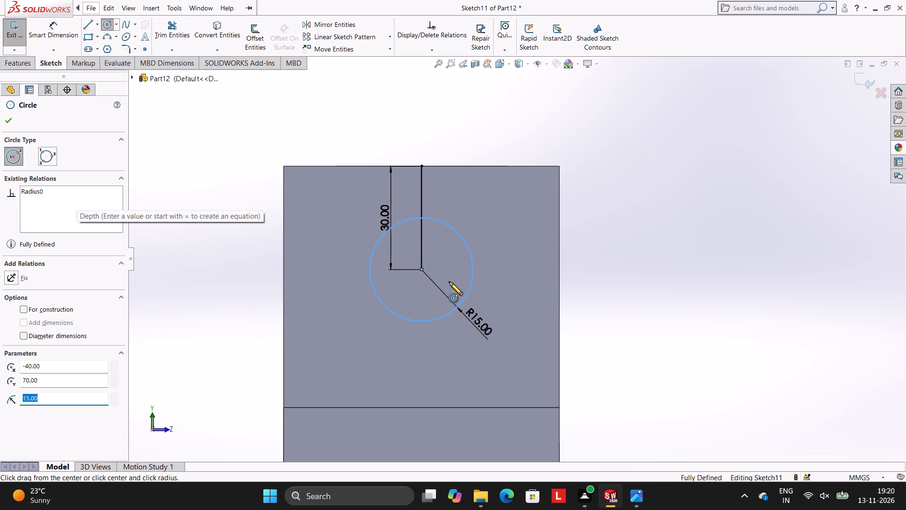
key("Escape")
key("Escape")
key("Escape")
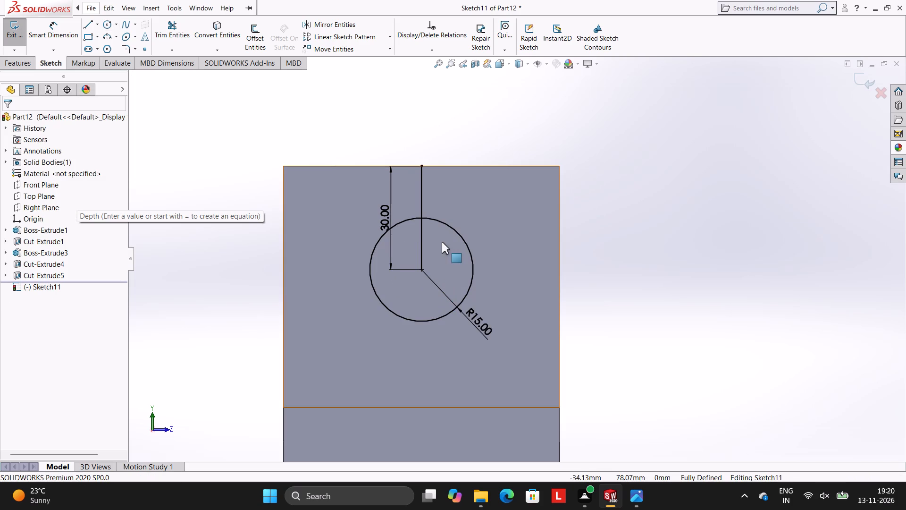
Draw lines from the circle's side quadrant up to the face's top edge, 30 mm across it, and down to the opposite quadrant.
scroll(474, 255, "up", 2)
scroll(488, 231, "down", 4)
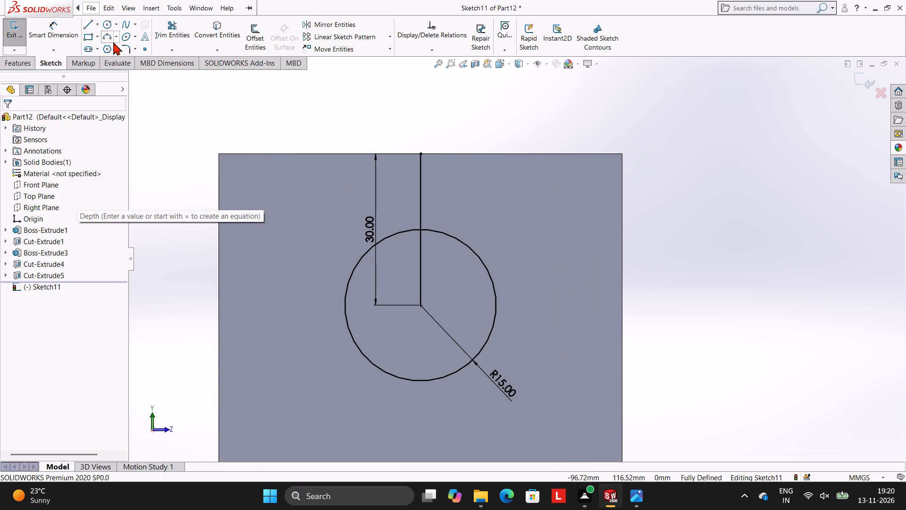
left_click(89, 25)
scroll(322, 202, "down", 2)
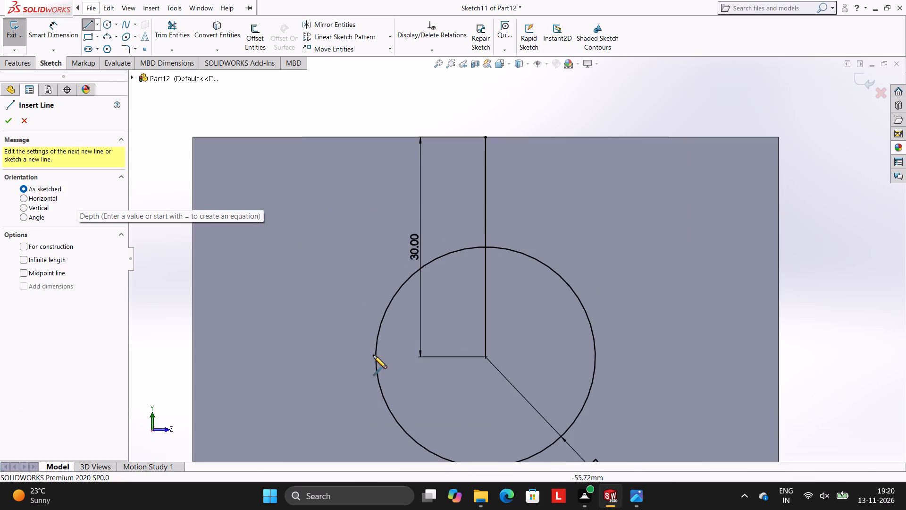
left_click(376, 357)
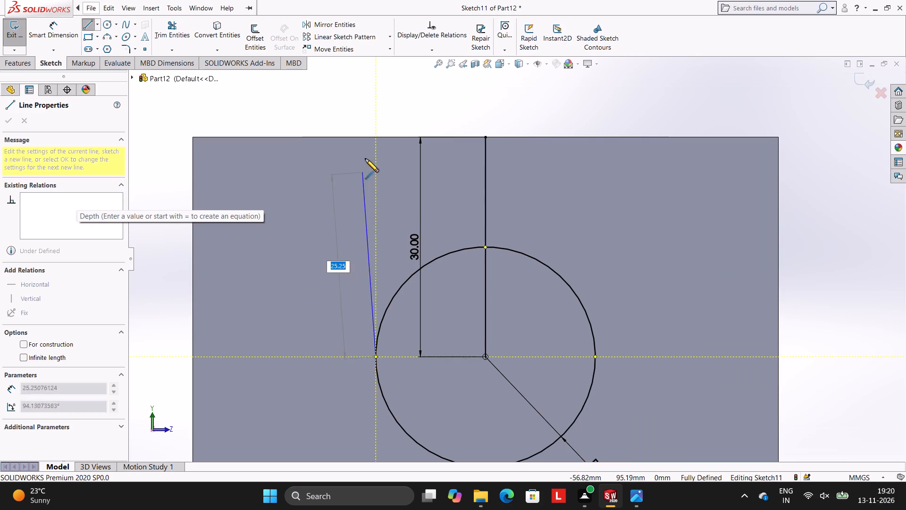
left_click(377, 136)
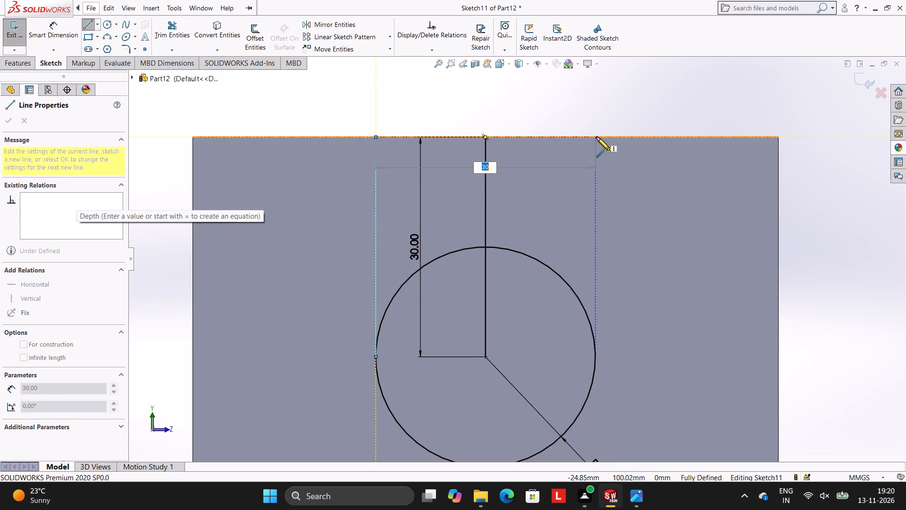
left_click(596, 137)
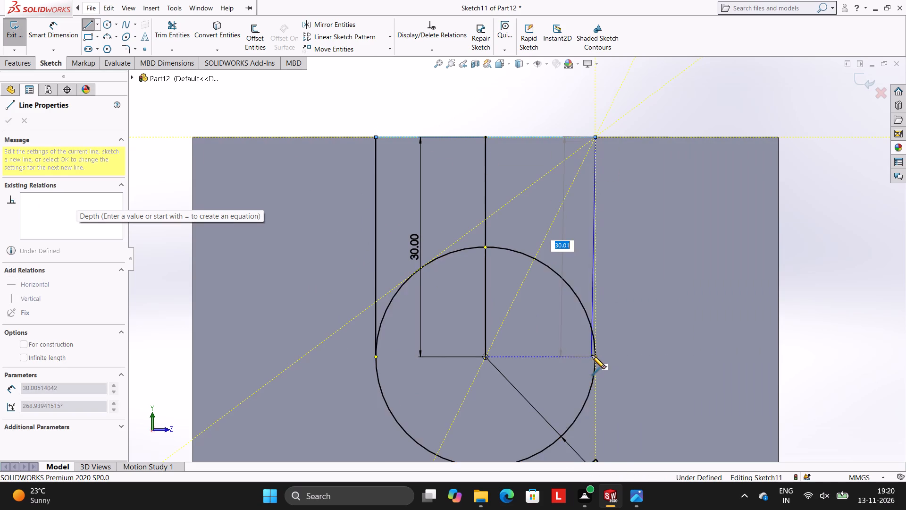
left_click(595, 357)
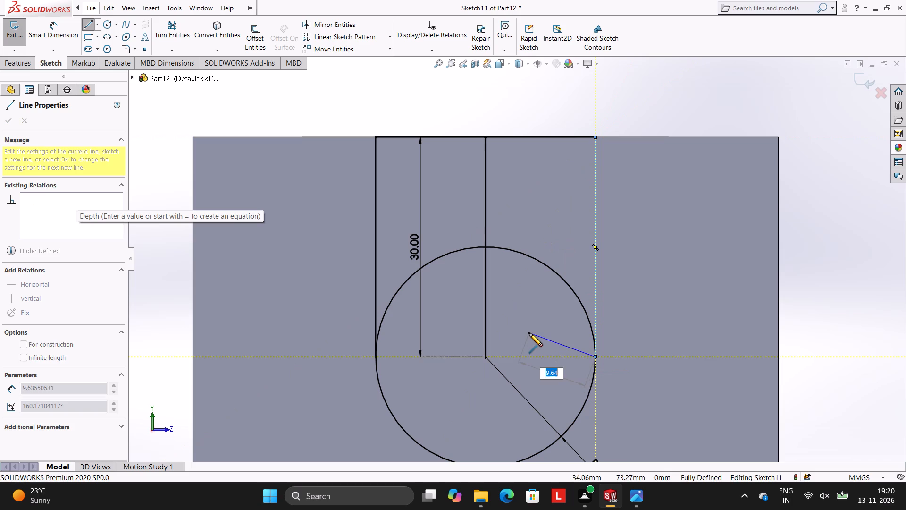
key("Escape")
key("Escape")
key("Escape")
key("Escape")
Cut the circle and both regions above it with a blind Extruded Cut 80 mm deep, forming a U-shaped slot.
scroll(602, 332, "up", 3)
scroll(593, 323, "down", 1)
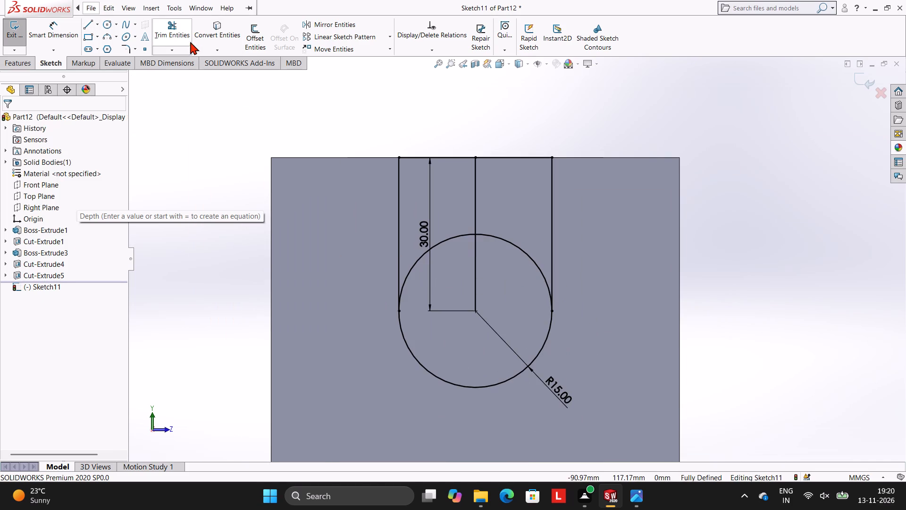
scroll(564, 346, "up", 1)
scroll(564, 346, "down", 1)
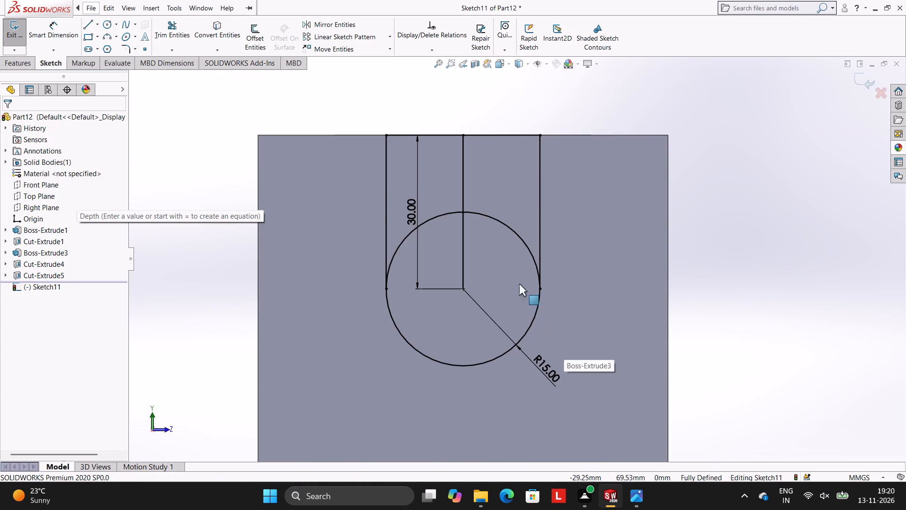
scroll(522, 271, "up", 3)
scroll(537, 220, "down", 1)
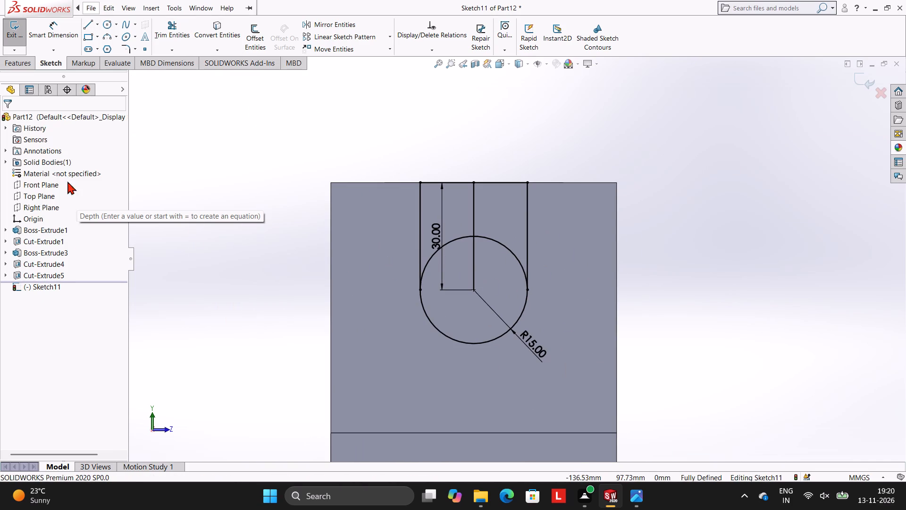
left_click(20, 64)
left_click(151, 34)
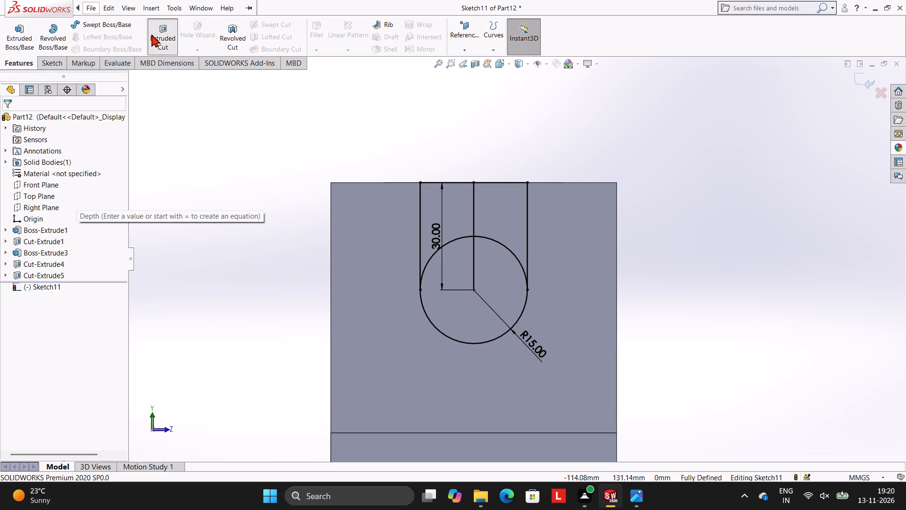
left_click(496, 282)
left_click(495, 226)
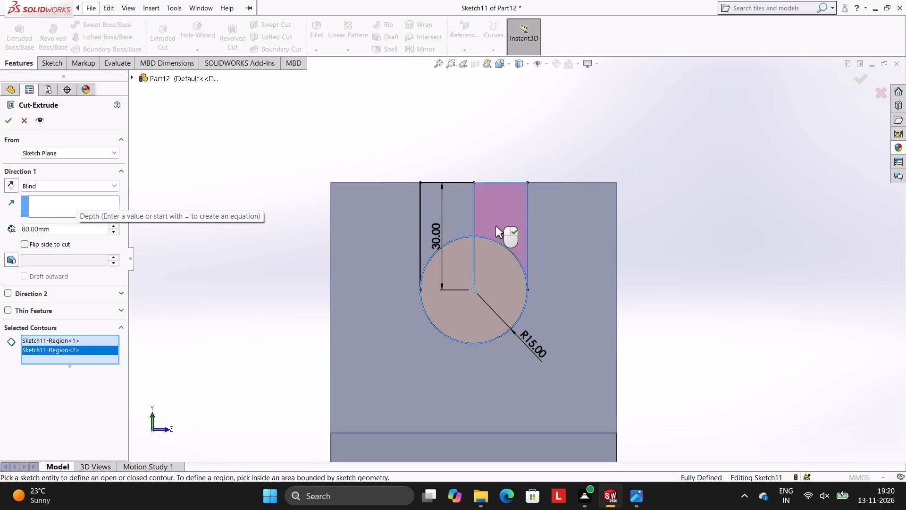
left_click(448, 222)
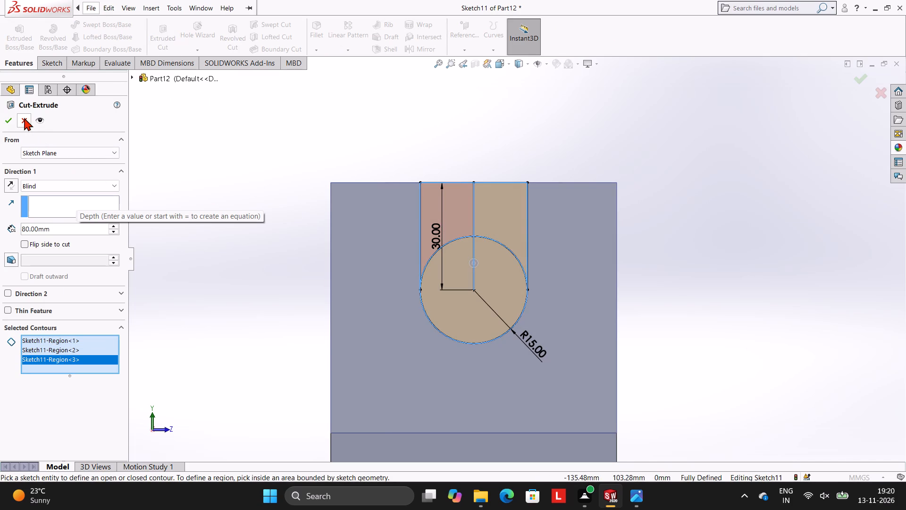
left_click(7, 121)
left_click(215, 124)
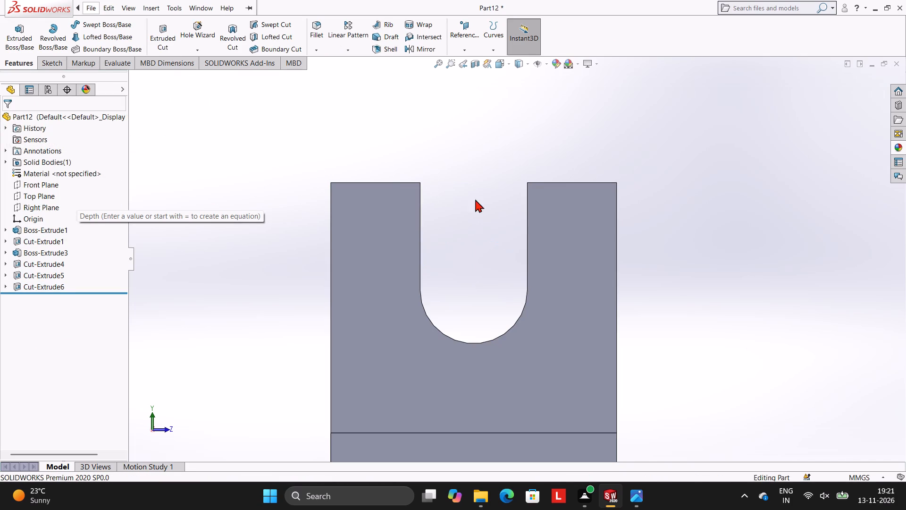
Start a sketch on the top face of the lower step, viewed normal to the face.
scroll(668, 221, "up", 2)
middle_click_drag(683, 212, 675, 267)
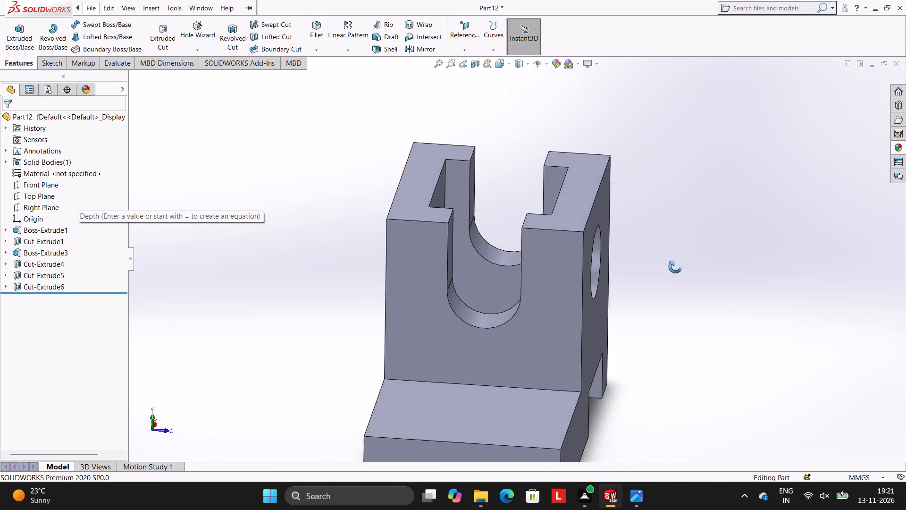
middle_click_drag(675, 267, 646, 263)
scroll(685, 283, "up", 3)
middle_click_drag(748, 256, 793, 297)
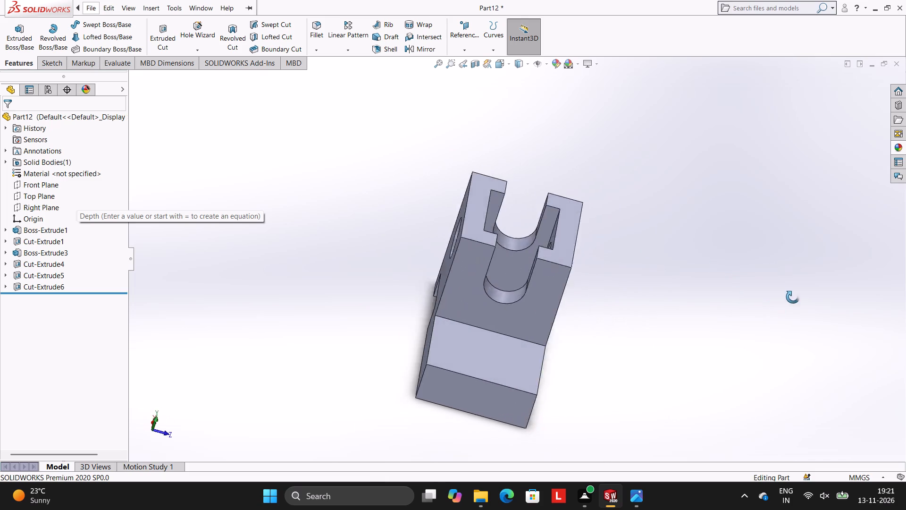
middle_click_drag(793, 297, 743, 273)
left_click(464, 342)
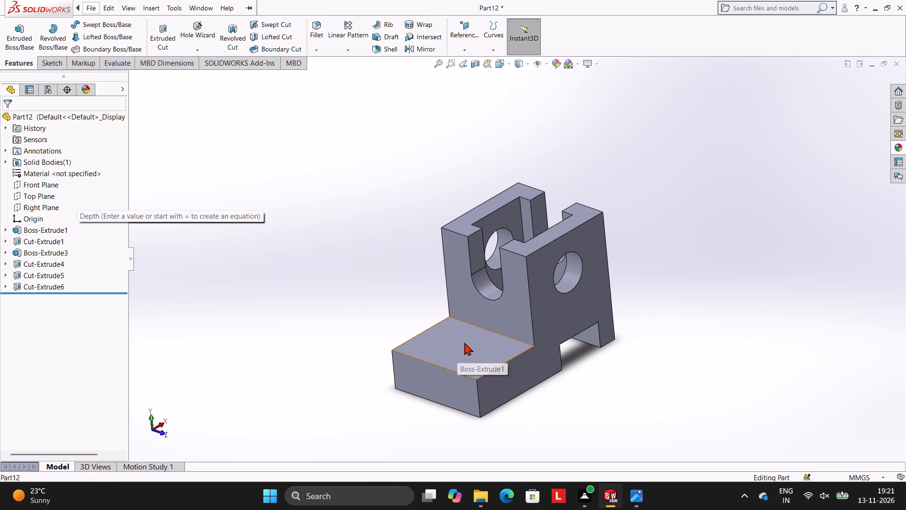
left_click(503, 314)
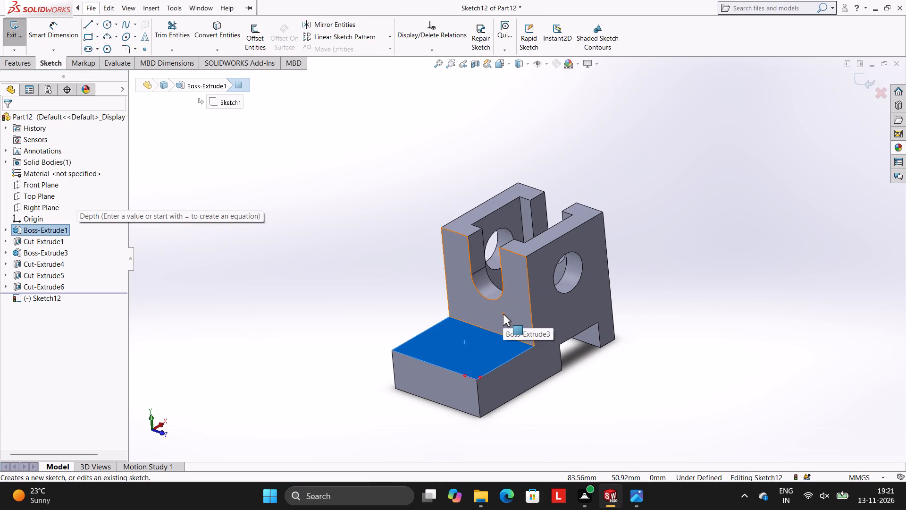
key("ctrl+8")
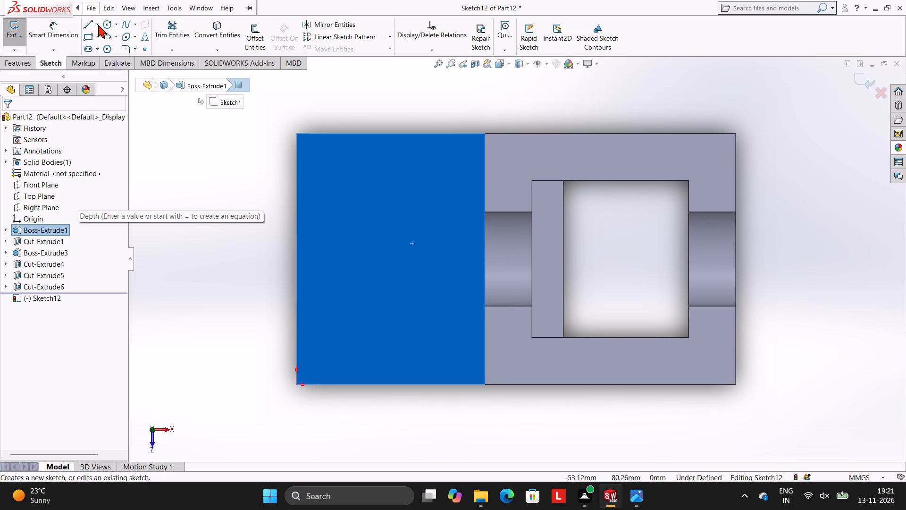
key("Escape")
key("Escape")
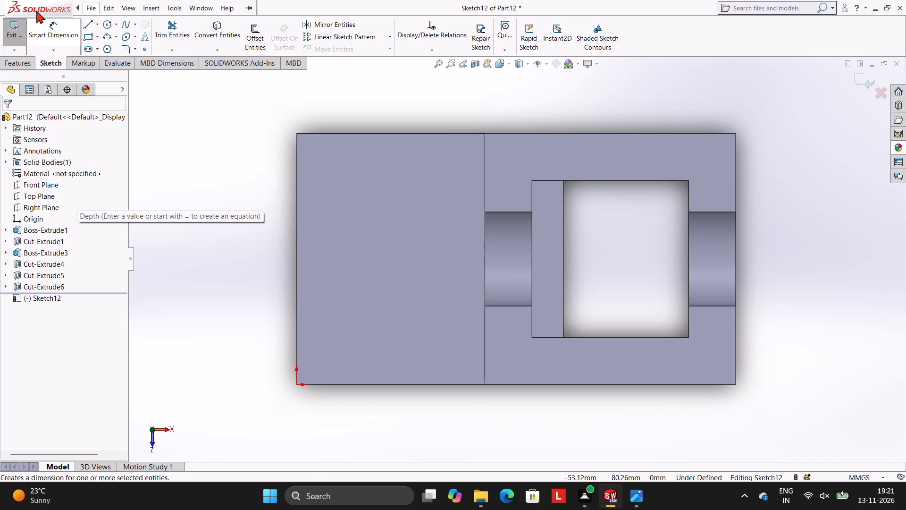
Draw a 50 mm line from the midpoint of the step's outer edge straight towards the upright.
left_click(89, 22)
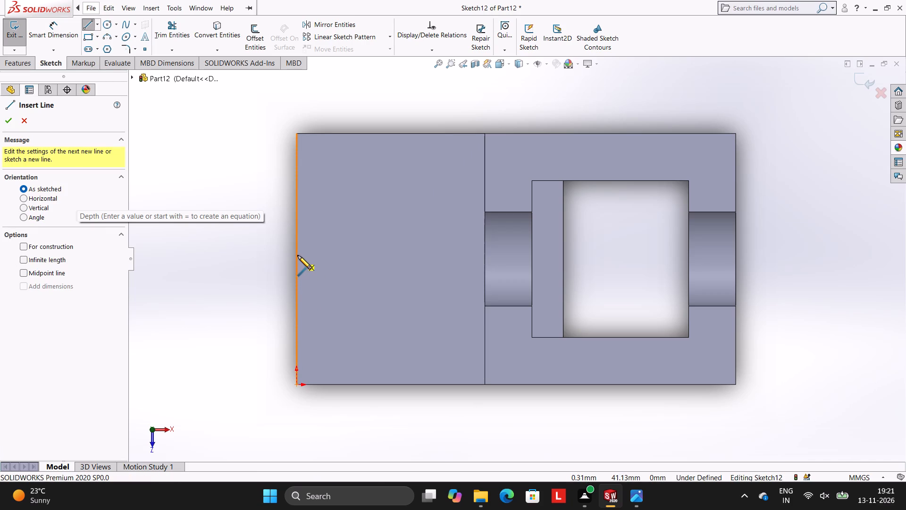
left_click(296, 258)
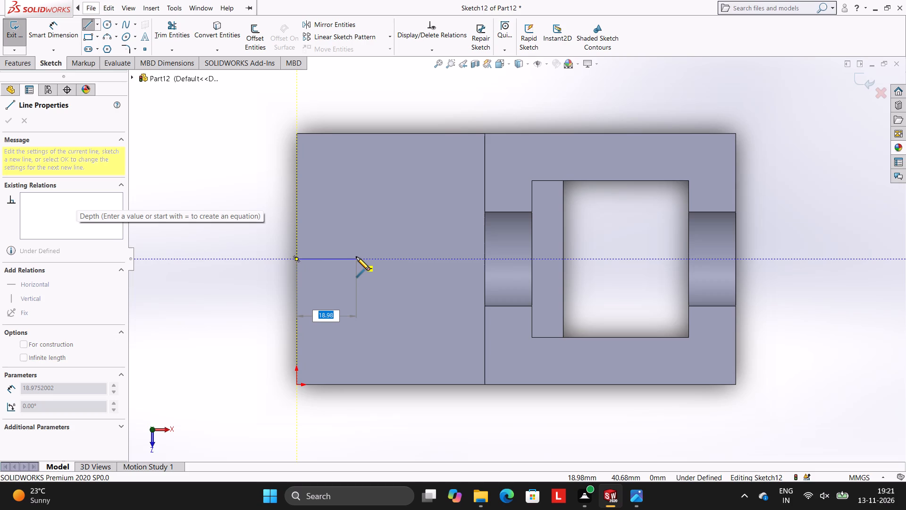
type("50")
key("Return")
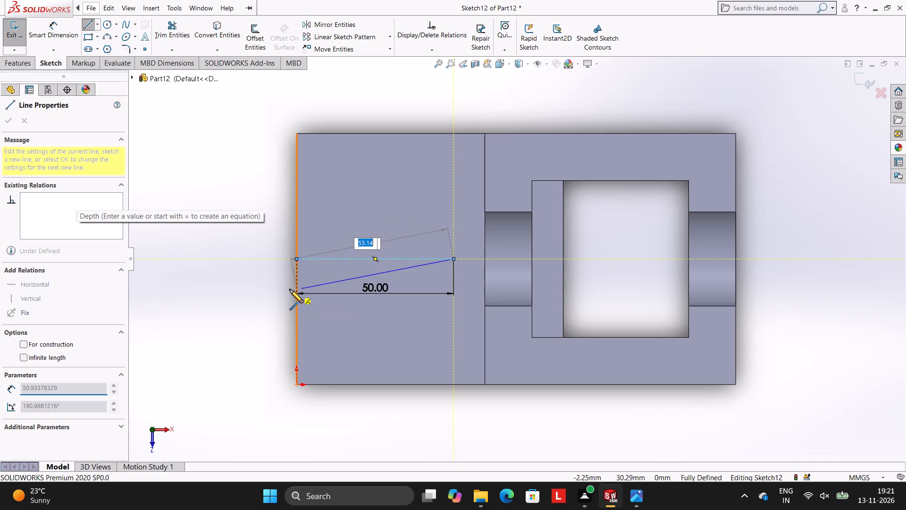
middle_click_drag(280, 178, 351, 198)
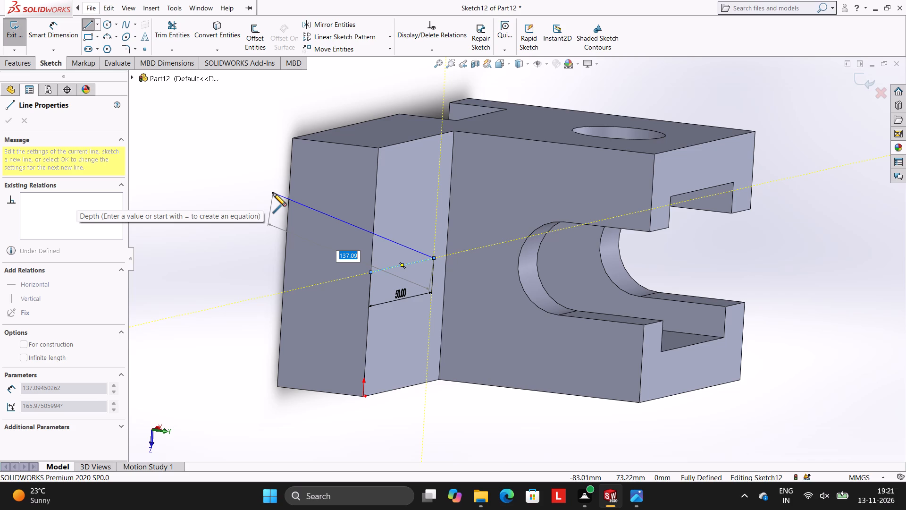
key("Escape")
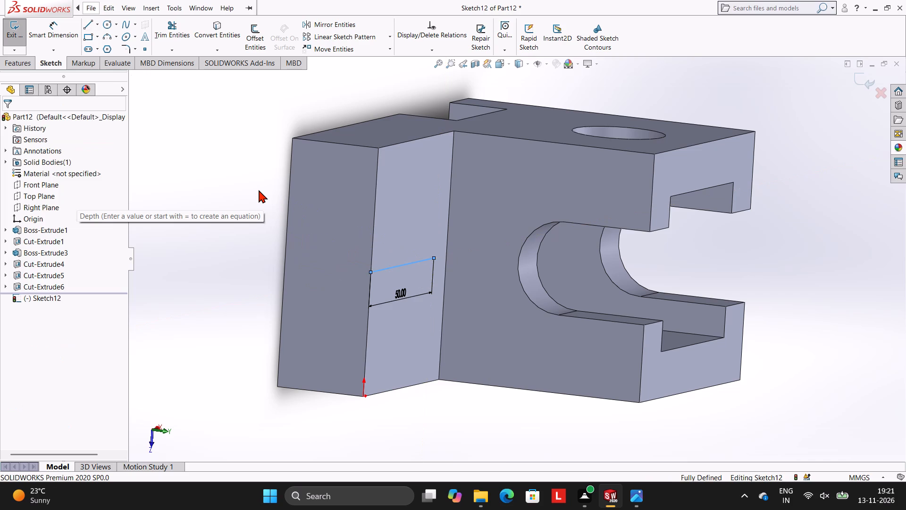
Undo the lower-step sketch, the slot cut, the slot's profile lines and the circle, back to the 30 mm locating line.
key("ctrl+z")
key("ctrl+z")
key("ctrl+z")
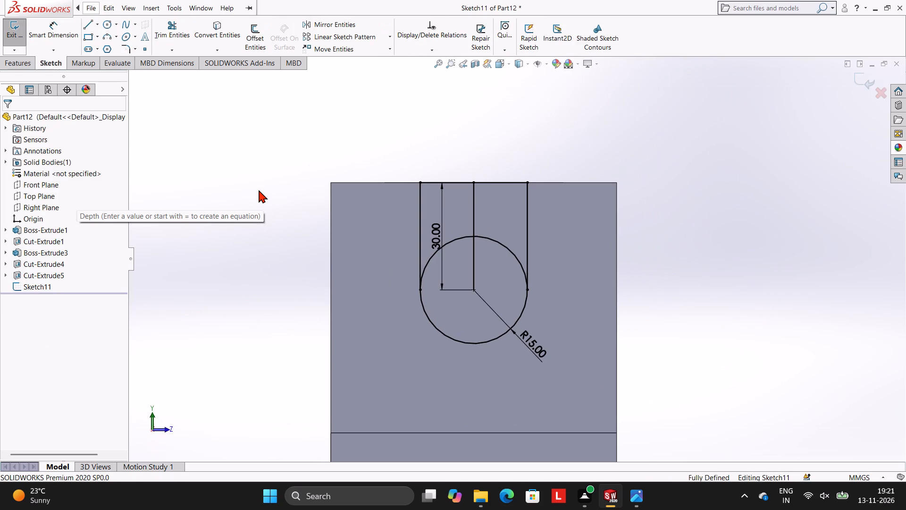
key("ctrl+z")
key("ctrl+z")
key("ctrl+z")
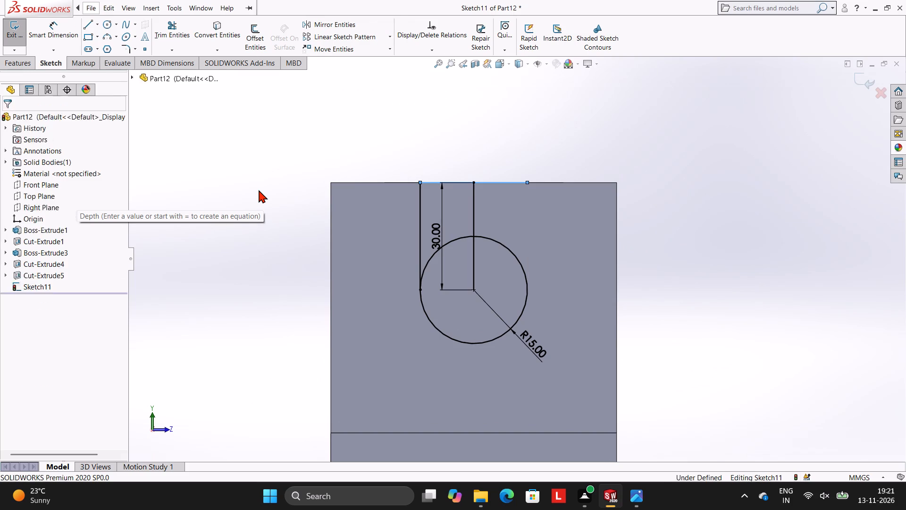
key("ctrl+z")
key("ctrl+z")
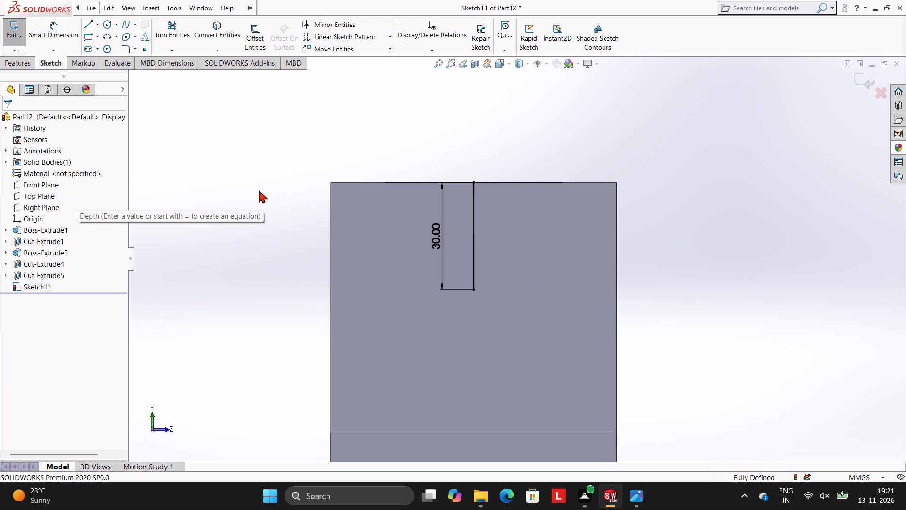
Undo the 30 mm locating line in the upright's face sketch.
key("ctrl+z")
key("Escape")
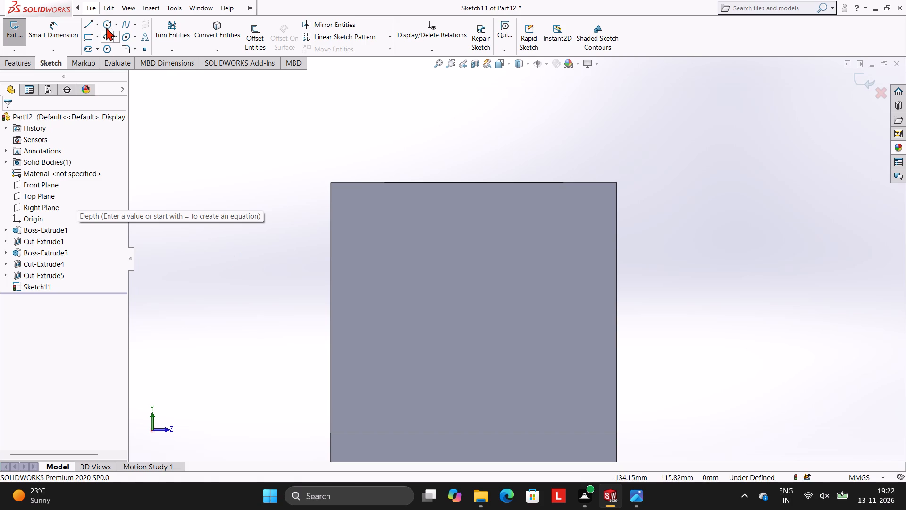
Draw a 35 mm vertical line from the midpoint of the upright face's top edge down into the face.
left_click(91, 27)
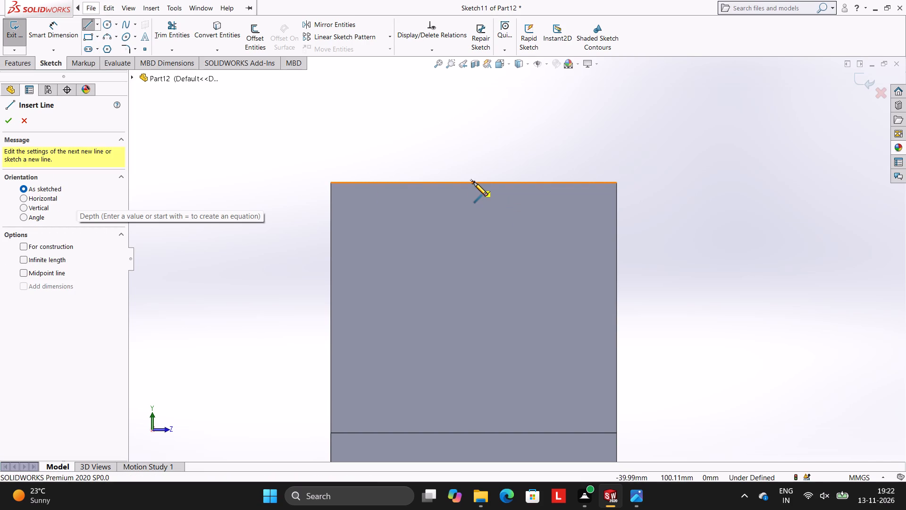
left_click(474, 182)
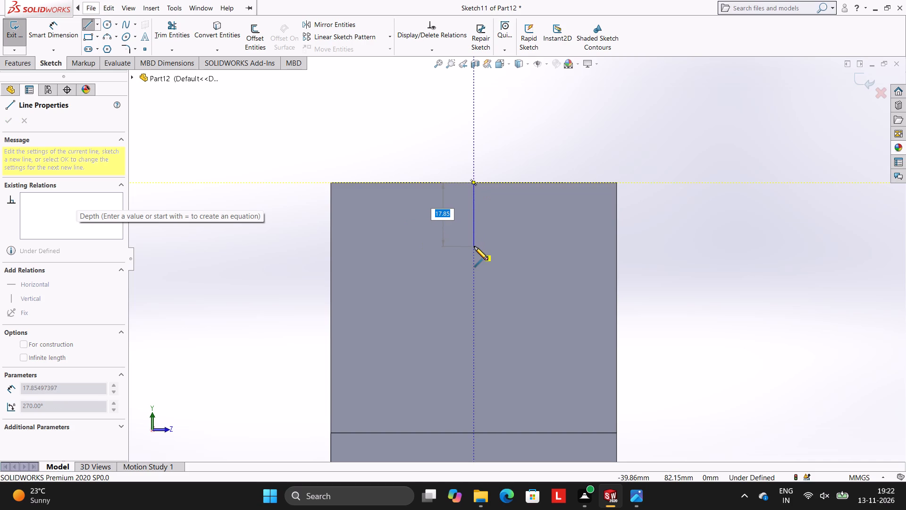
type("35")
key("Return")
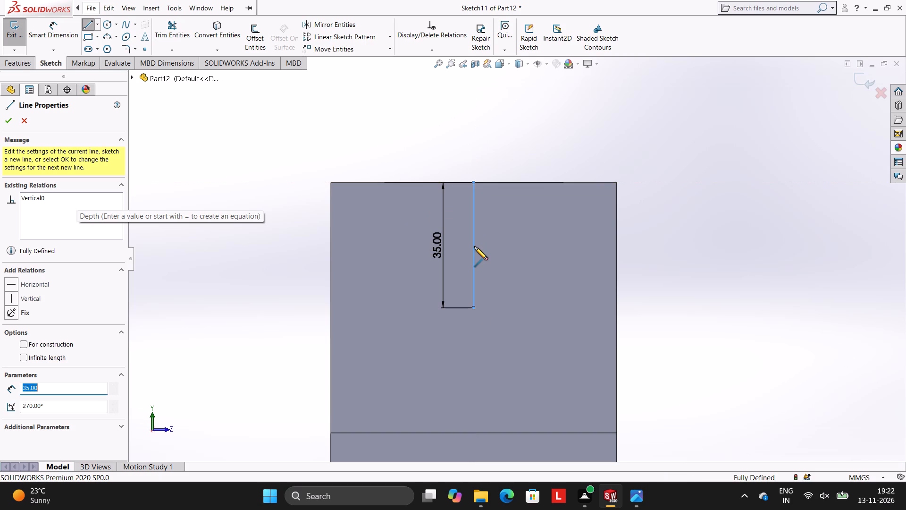
key("Escape")
key("Escape")
key("Escape")
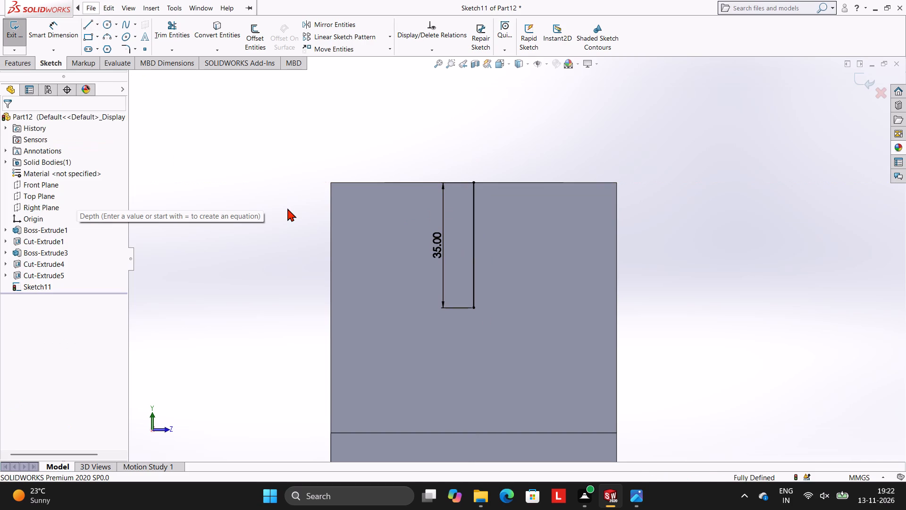
Draw a 15 mm radius circle centred on the lower end of the 35 mm line.
left_click(108, 26)
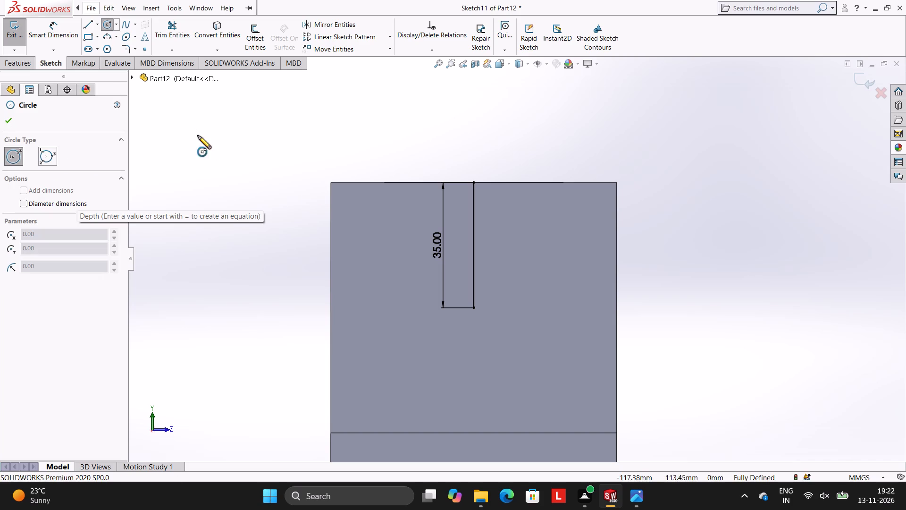
left_click(474, 308)
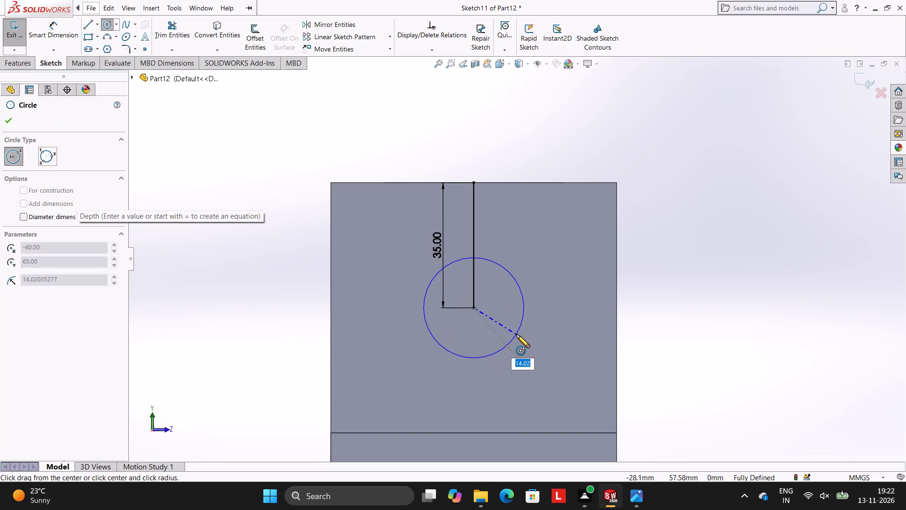
type("15")
key("Return")
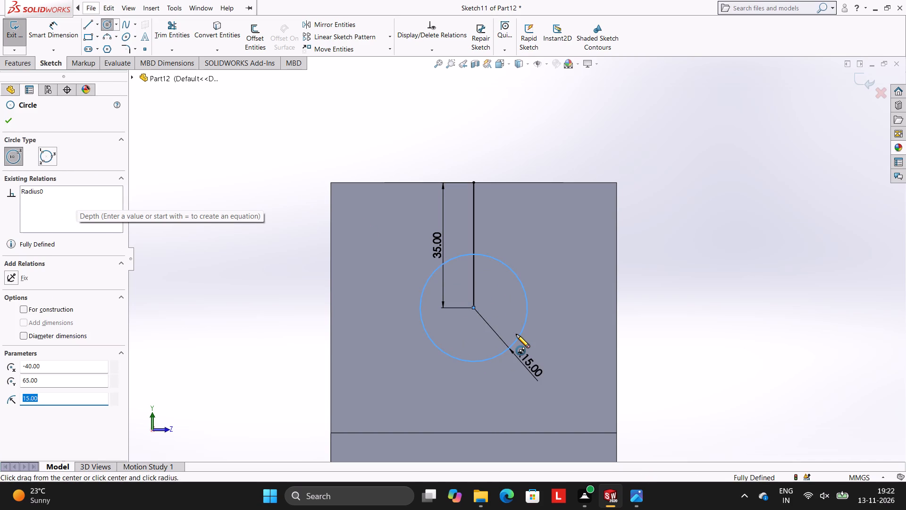
key("Escape")
key("Escape")
key("Escape")
key("Escape")
scroll(522, 313, "up", 2)
scroll(530, 259, "down", 2)
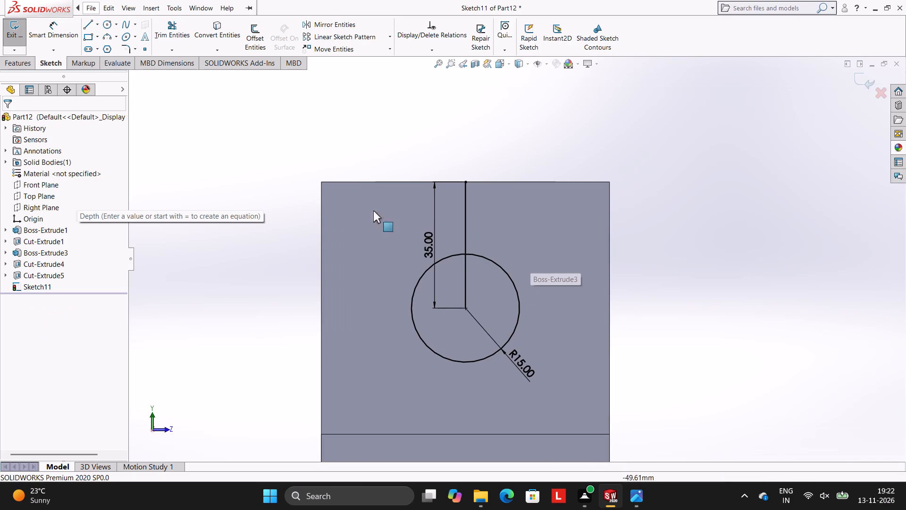
Draw three connected lines from one side of the circle up to the top edge, along it, and down to the circle's opposite side.
left_click(84, 23)
scroll(390, 280, "down", 2)
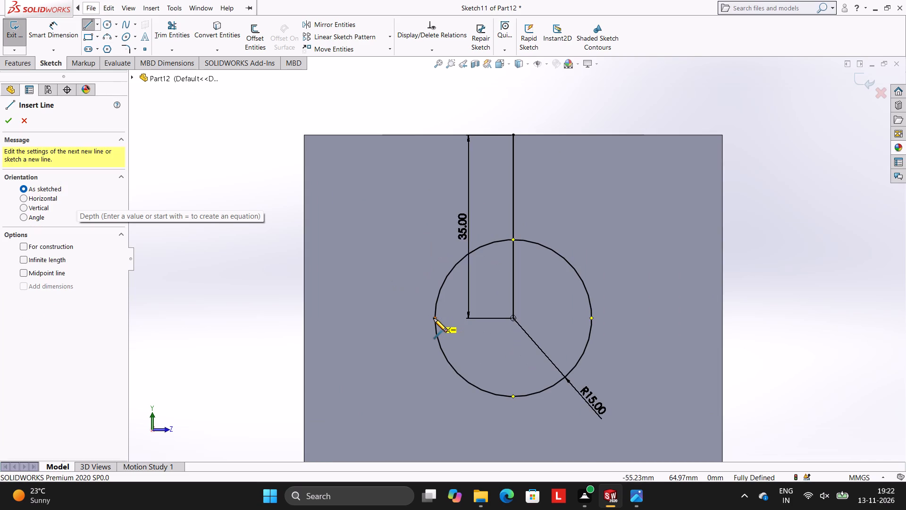
left_click(434, 318)
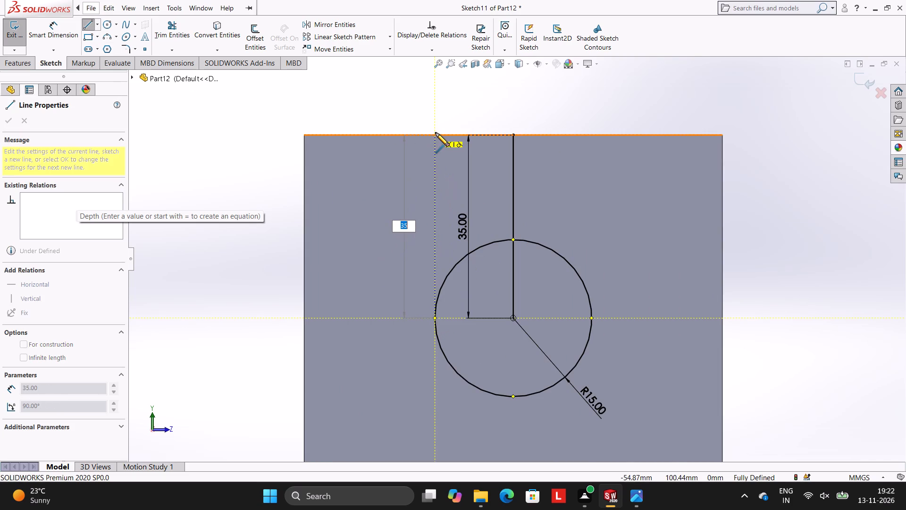
left_click(436, 133)
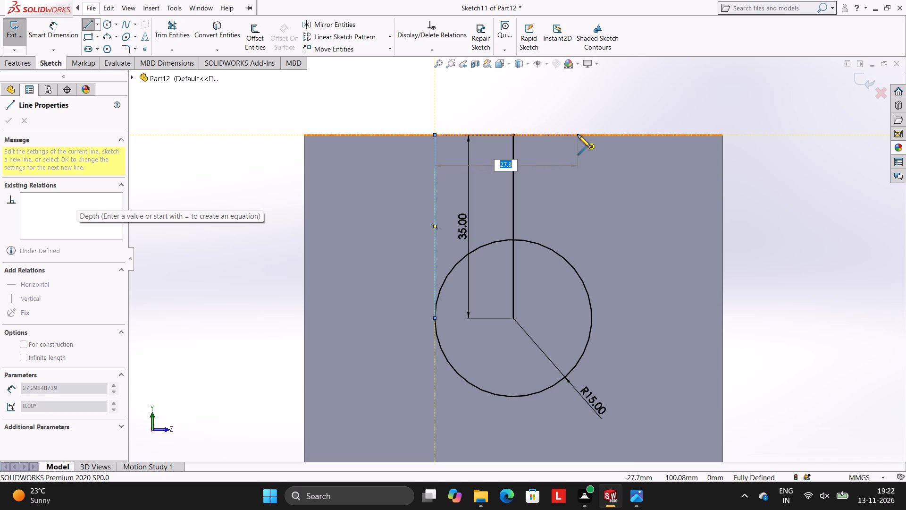
left_click(592, 135)
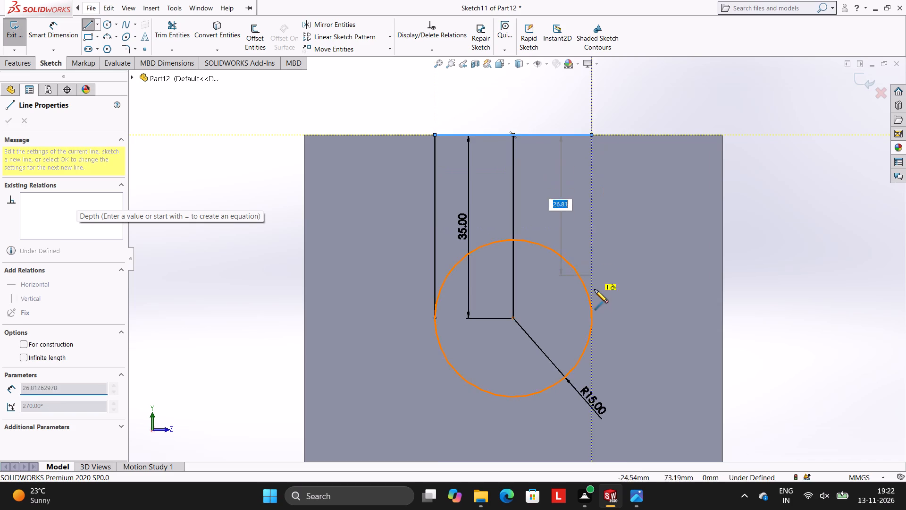
left_click(591, 318)
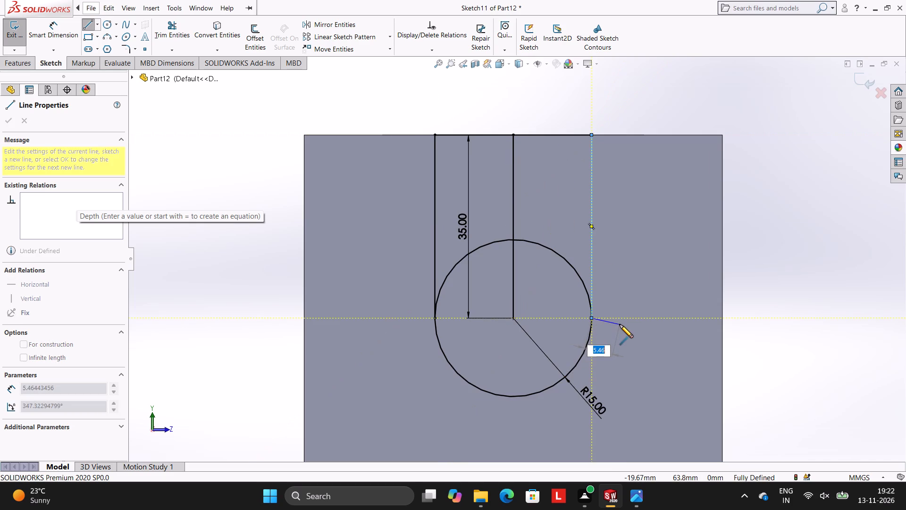
key("Escape")
key("Escape")
key("Escape")
left_click(179, 26)
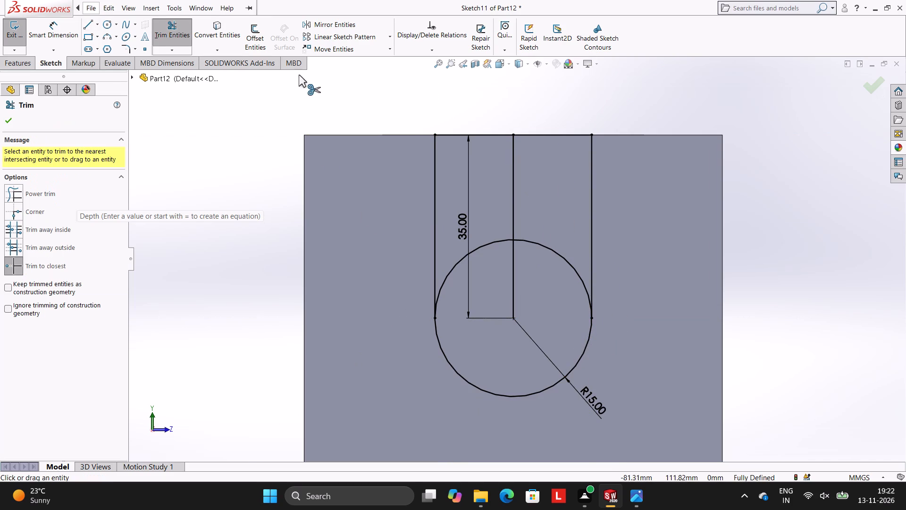
Extrude-cut the circle and the two regions above it as a slot, blind to a depth of 80 mm.
left_click(31, 64)
left_click(175, 31)
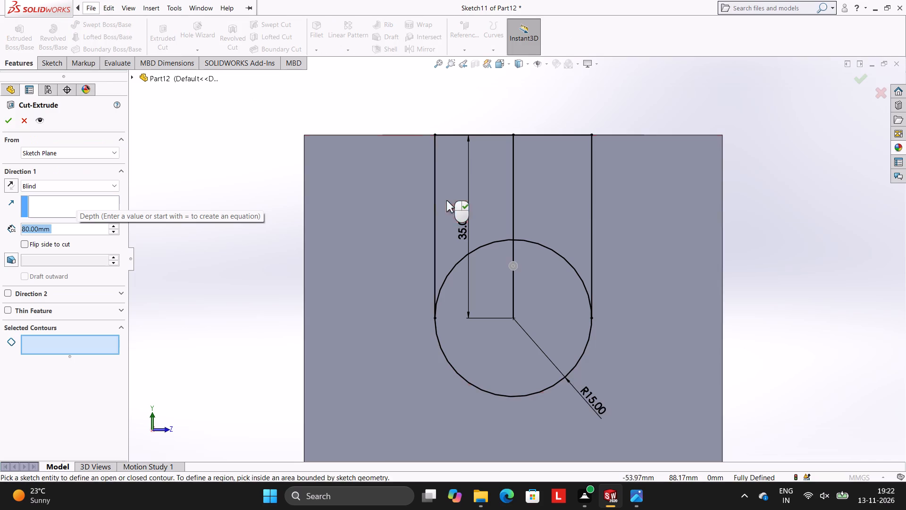
left_click(466, 204)
left_click(547, 213)
left_click(533, 272)
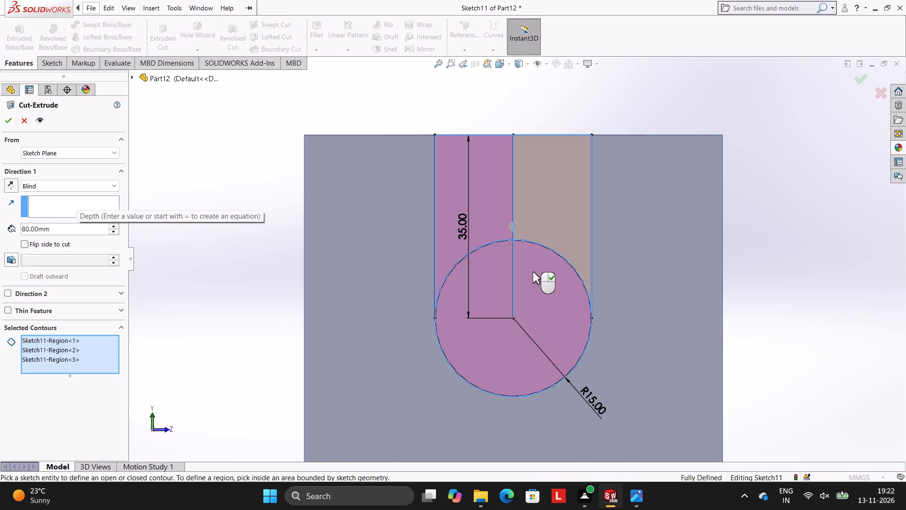
scroll(490, 272, "up", 4)
left_click(10, 122)
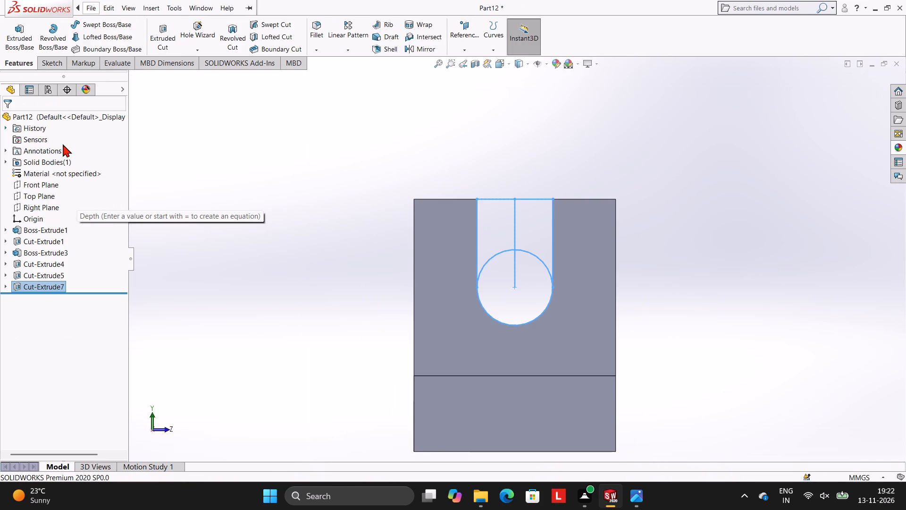
left_click(283, 165)
Start a sketch on the top face of the lower step, viewed normal to the face.
scroll(283, 165, "up", 3)
middle_click_drag(562, 187, 610, 255)
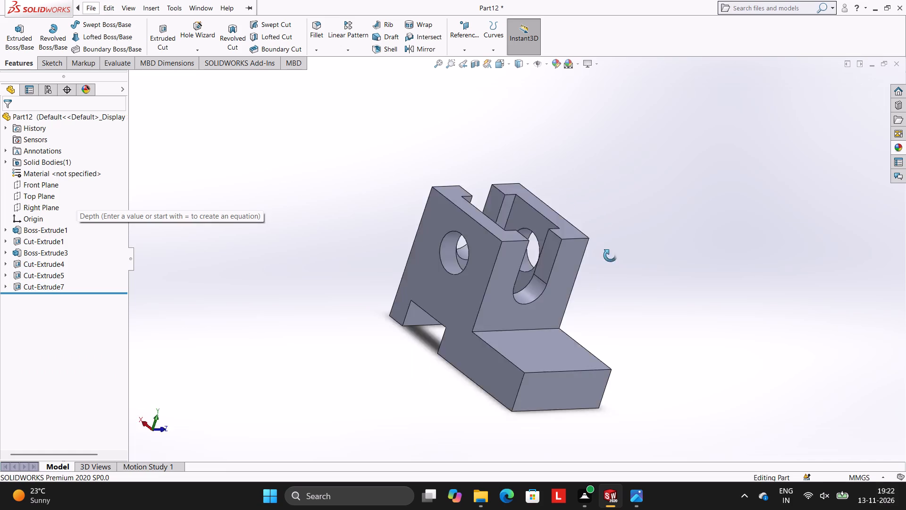
middle_click_drag(610, 255, 539, 223)
middle_click_drag(696, 230, 682, 299)
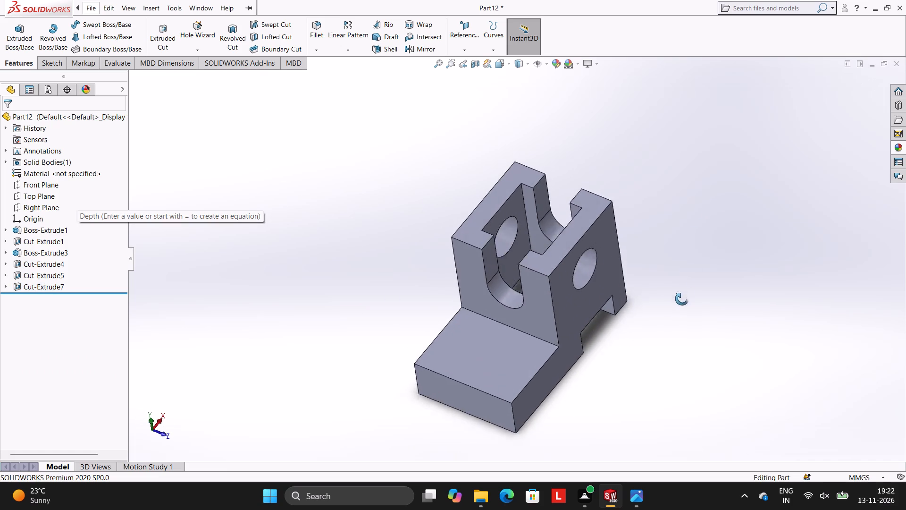
middle_click_drag(682, 299, 660, 356)
scroll(645, 356, "up", 1)
left_click(478, 347)
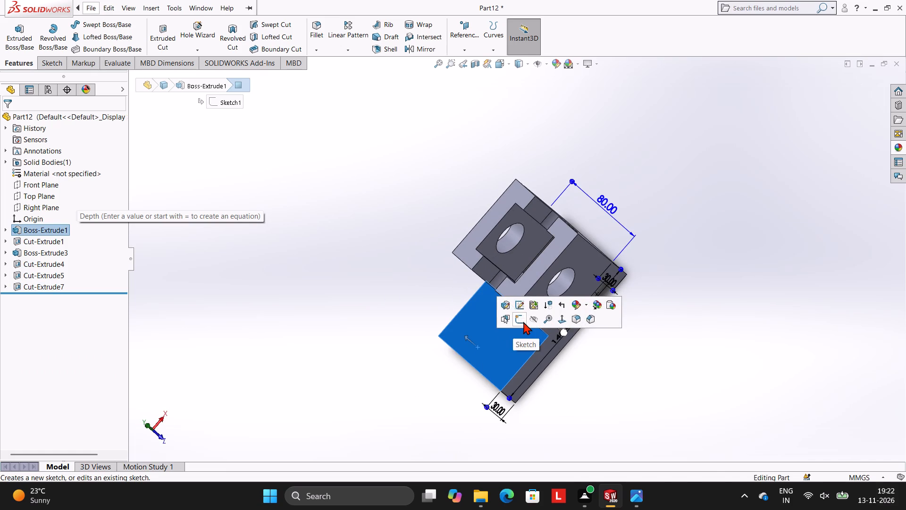
left_click(521, 321)
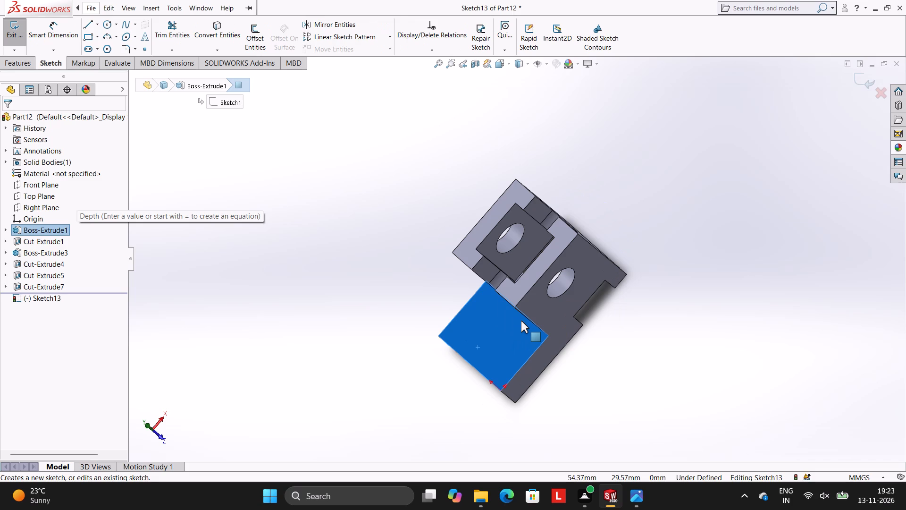
key("ctrl+8")
key("Escape")
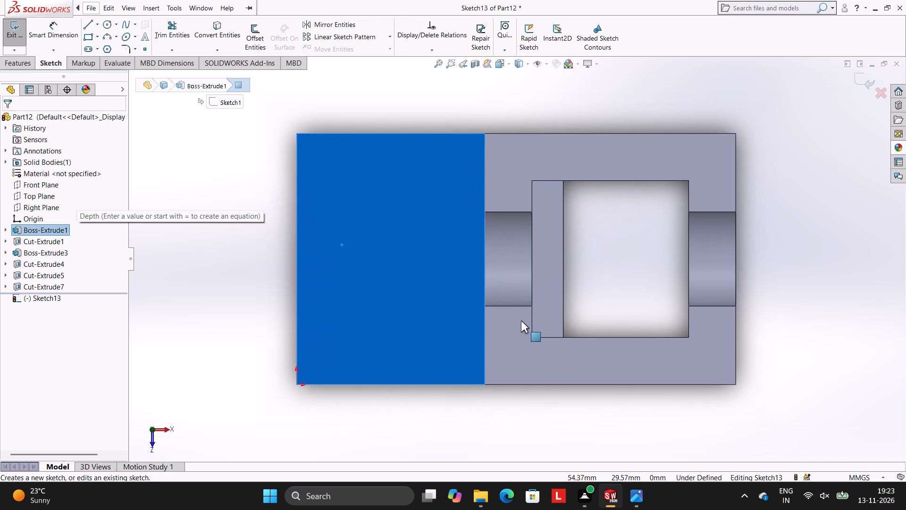
Draw a 30 mm line from the midpoint of the step's outer edge straight towards the upright.
left_click(89, 19)
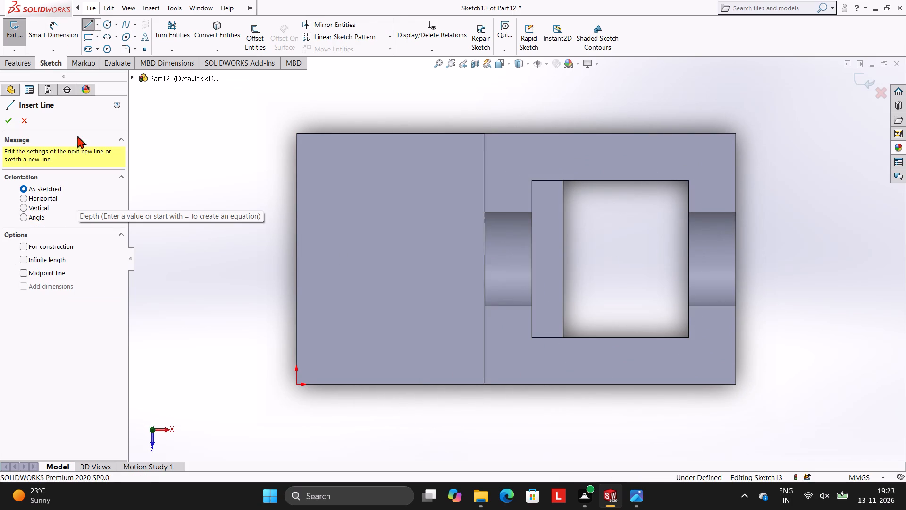
left_click(297, 258)
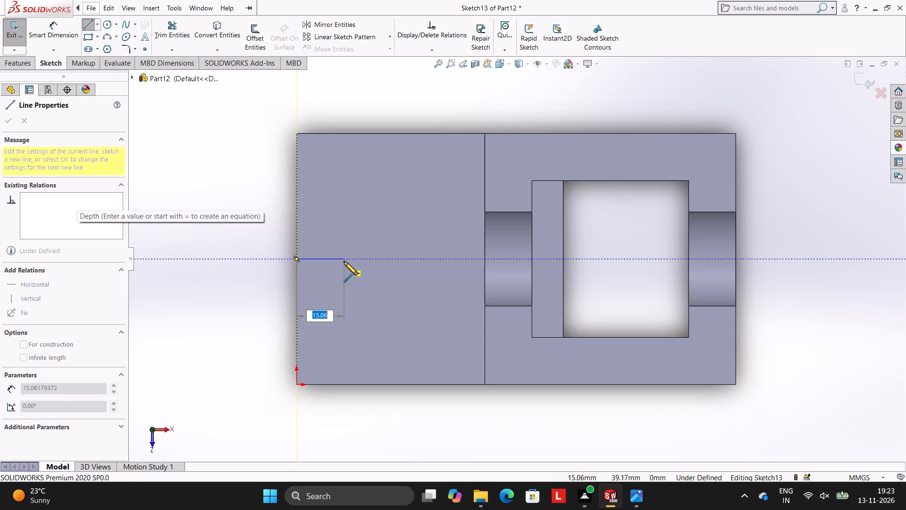
type("30")
key("Return")
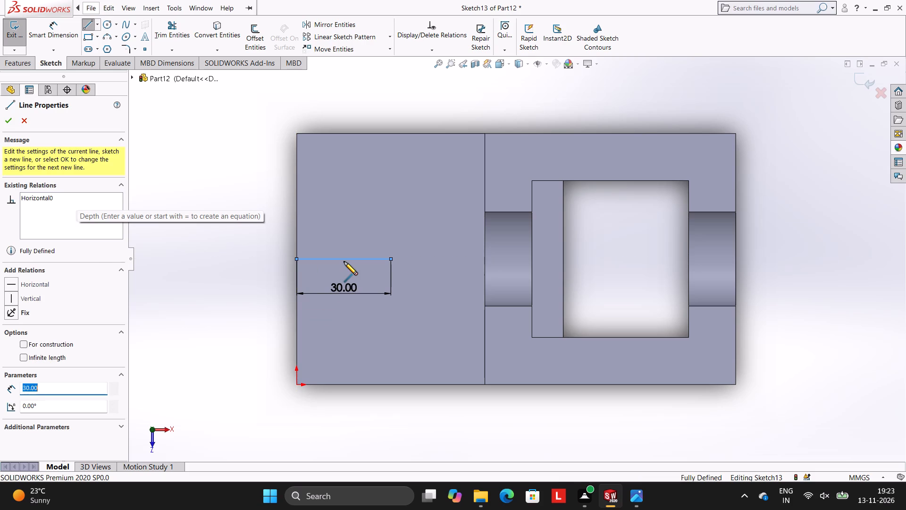
key("Escape")
key("Escape")
key("Escape")
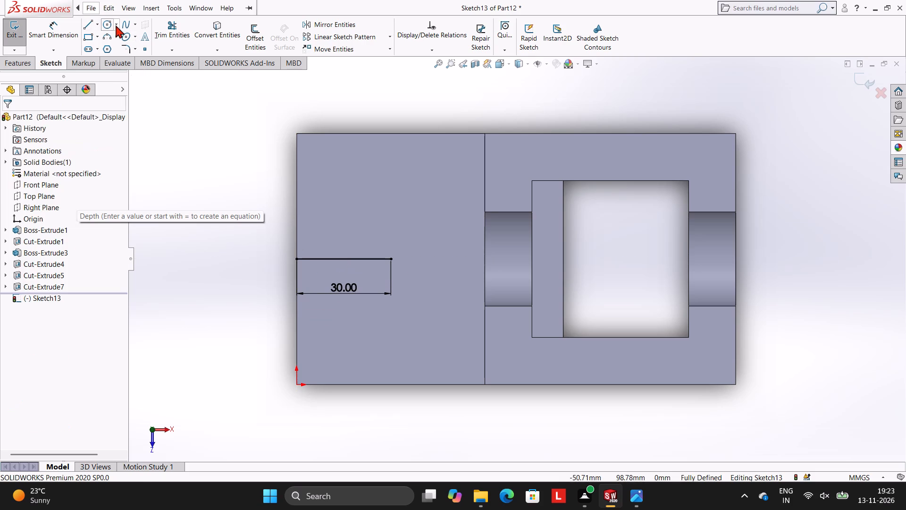
key("Escape")
Draw a 15 mm radius circle centred on the inner end of the 30 mm line.
left_click(109, 24)
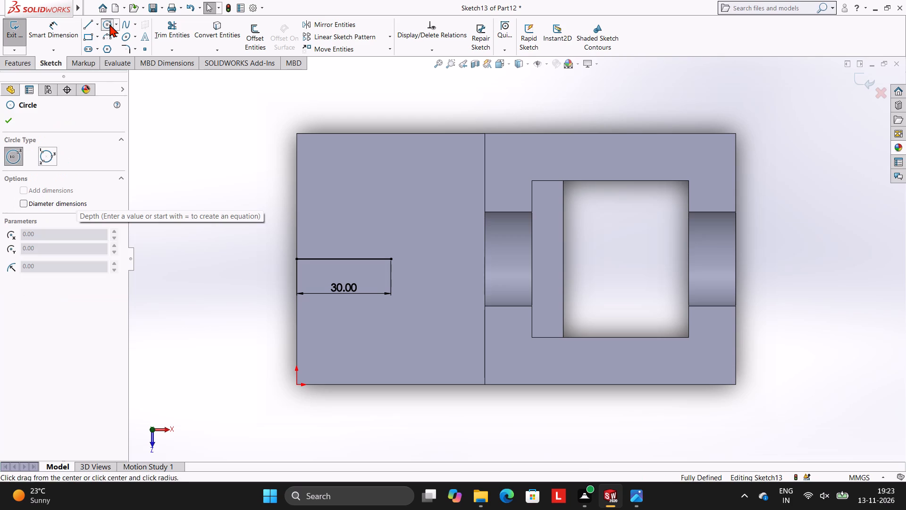
left_click(391, 258)
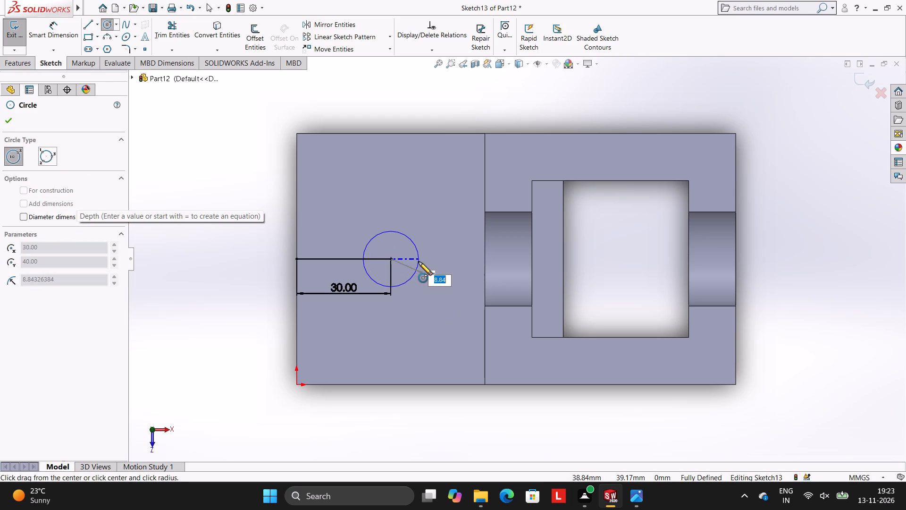
type("15")
key("Return")
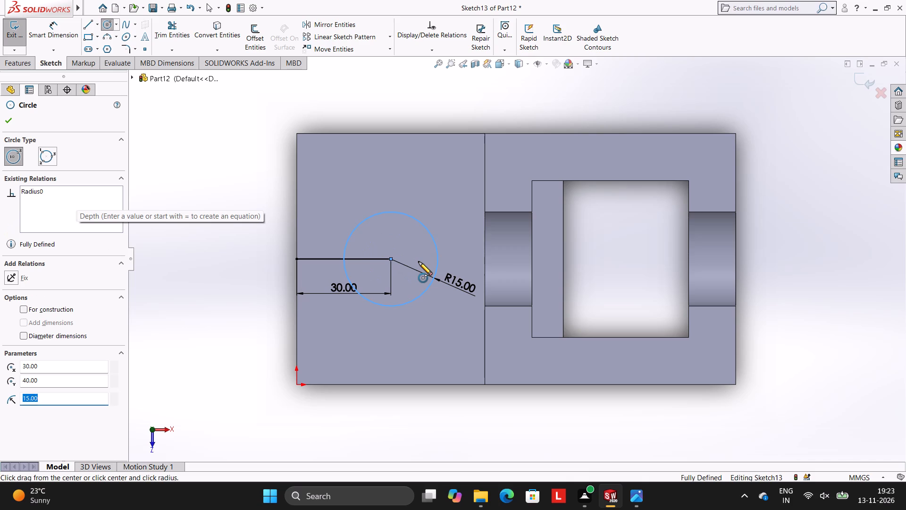
key("Escape")
key("Escape")
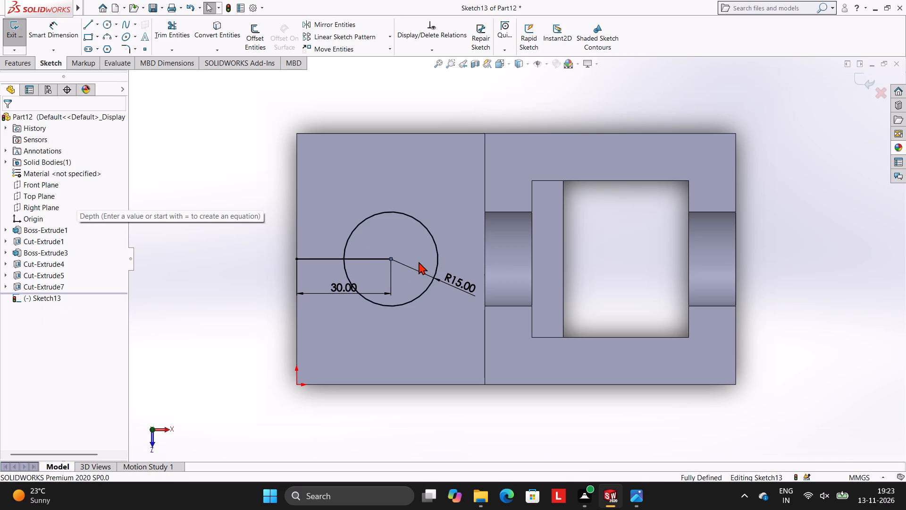
Draw three connected 30 mm lines from the circle's upper quadrant to the outer edge, along it, and back to the lower quadrant.
scroll(414, 235, "up", 2)
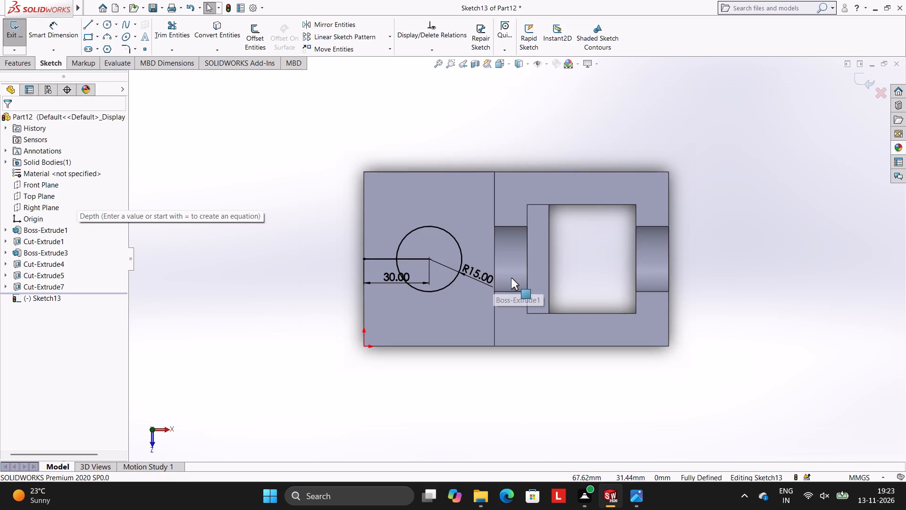
scroll(520, 264, "up", 1)
scroll(522, 245, "down", 3)
left_click(87, 24)
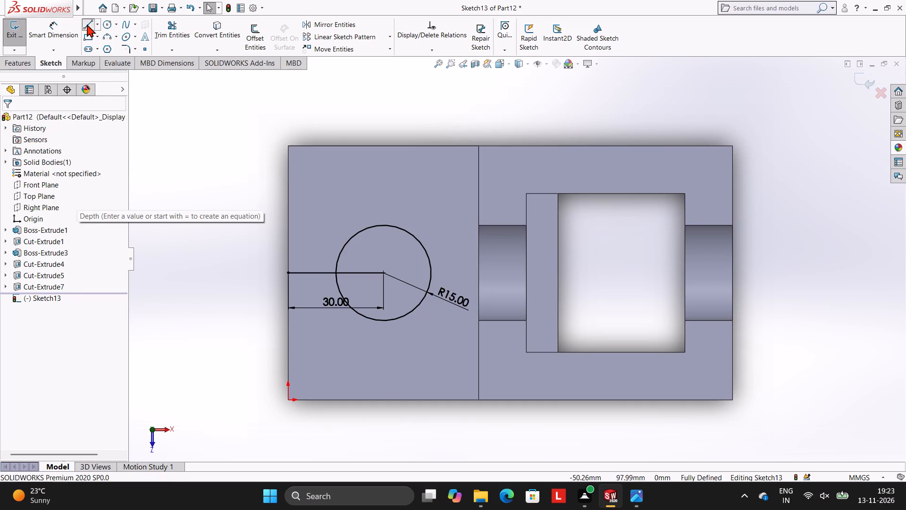
scroll(375, 273, "down", 2)
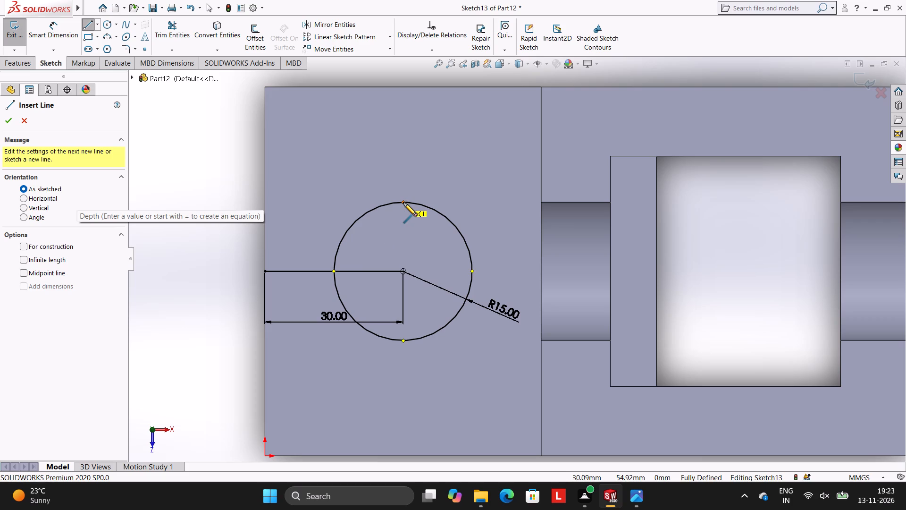
left_click(403, 201)
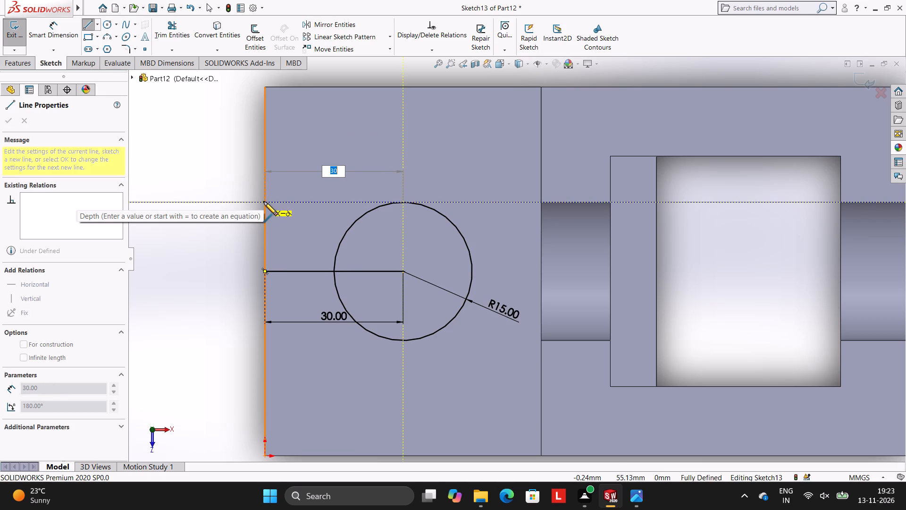
type("30")
key("Return")
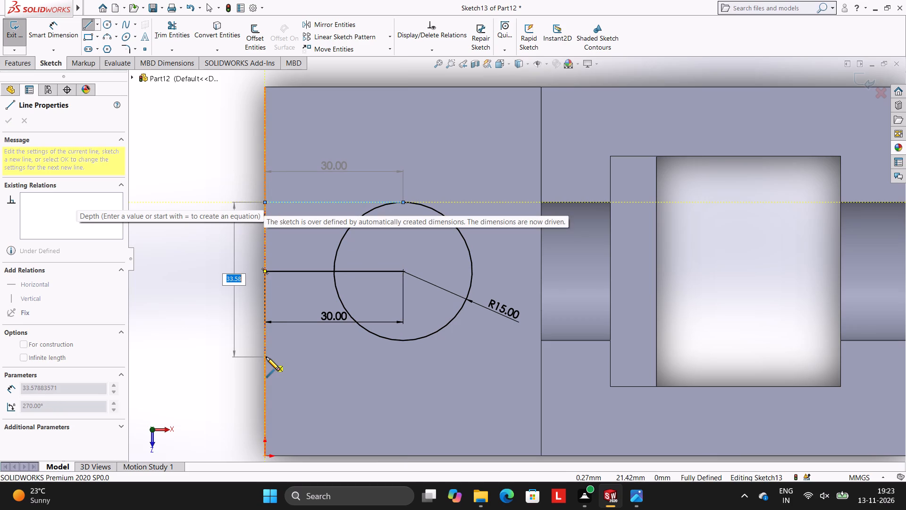
type("30")
key("Return")
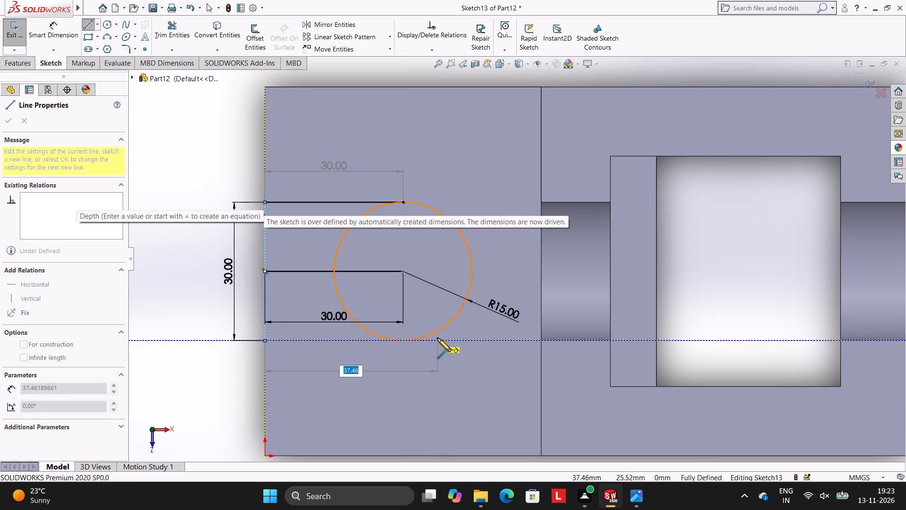
type("30")
key("Return")
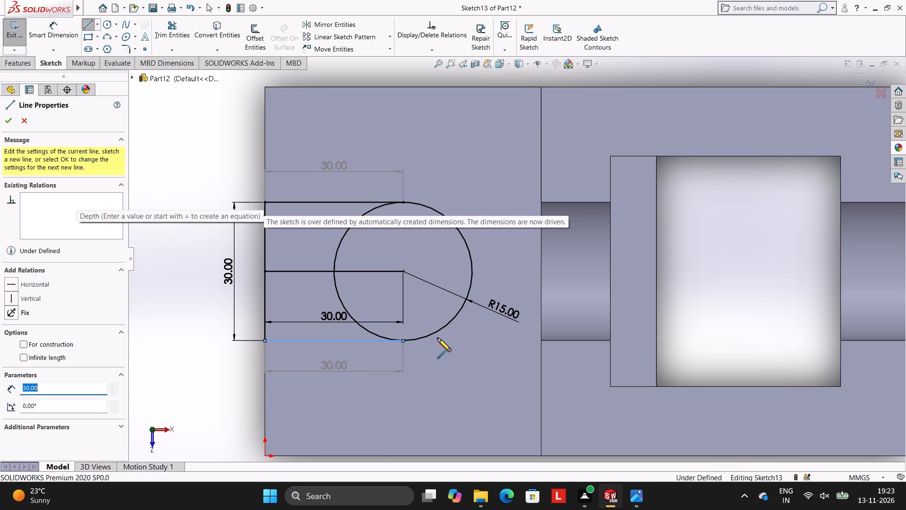
key("Escape")
key("Escape")
key("Escape")
key("Escape")
key("Escape")
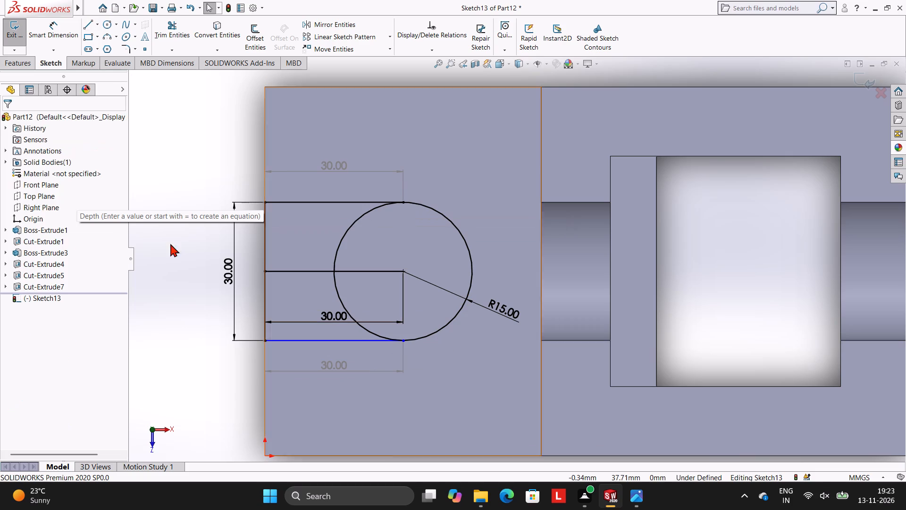
Add a 30 mm length dimension to the lower horizontal line of the slot profile.
left_click(54, 34)
left_click(346, 341)
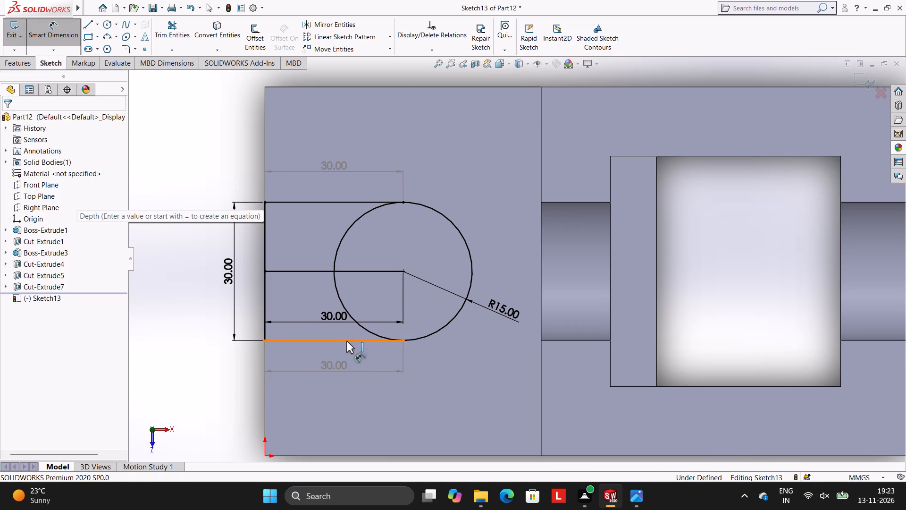
left_click(340, 400)
left_click(295, 384)
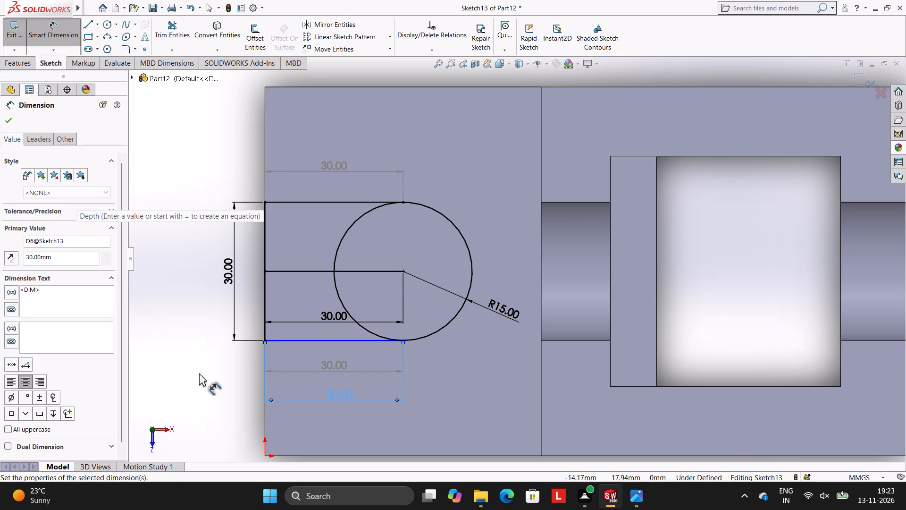
left_click(199, 373)
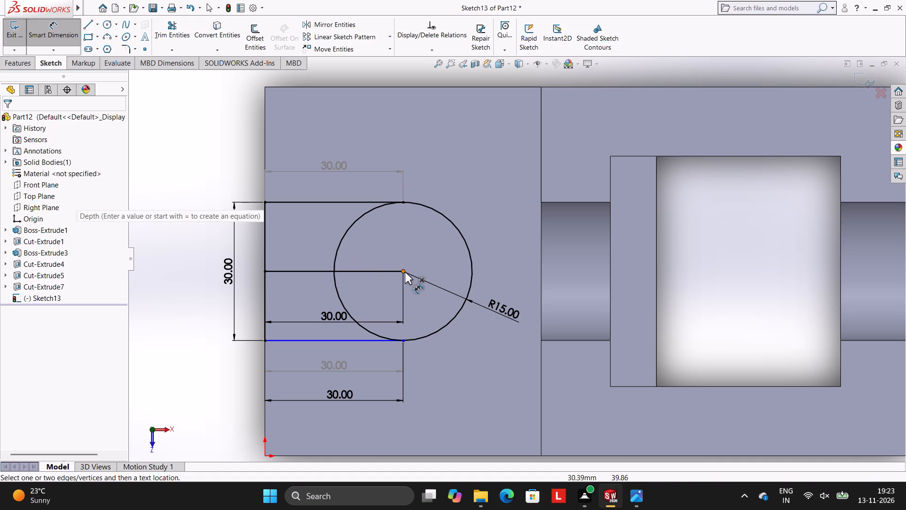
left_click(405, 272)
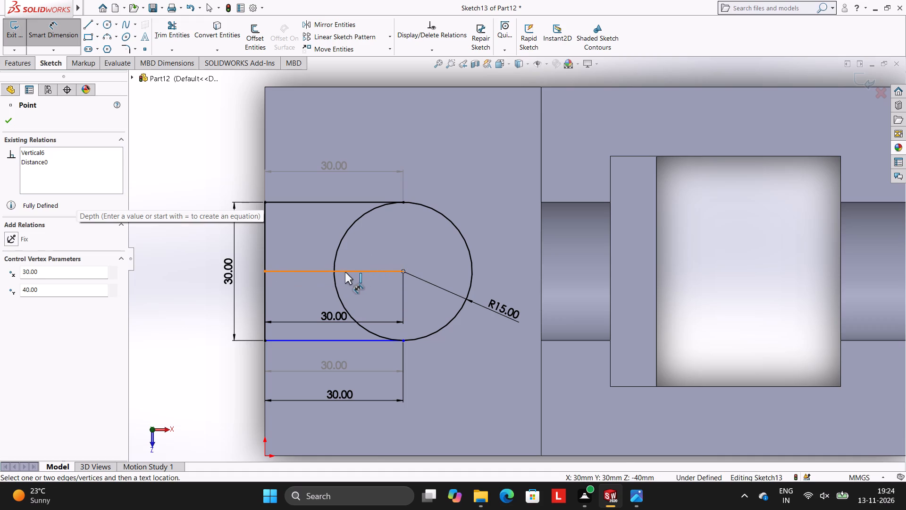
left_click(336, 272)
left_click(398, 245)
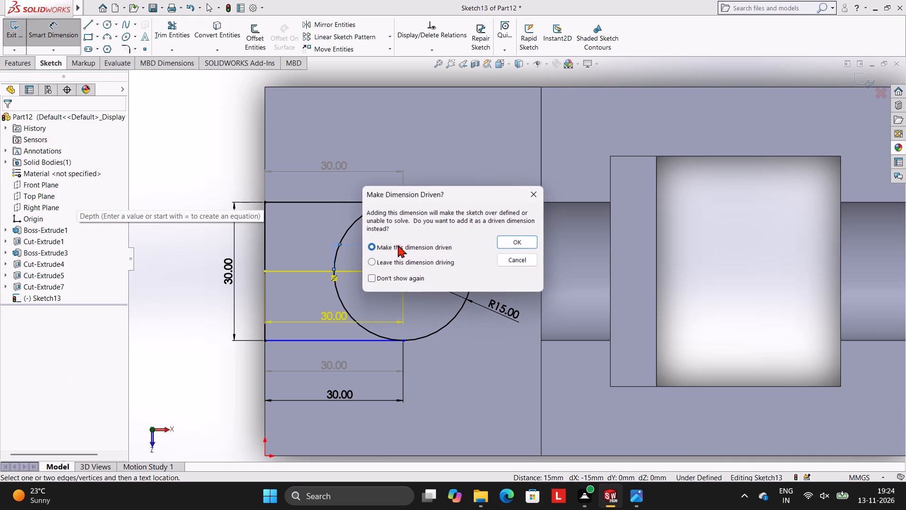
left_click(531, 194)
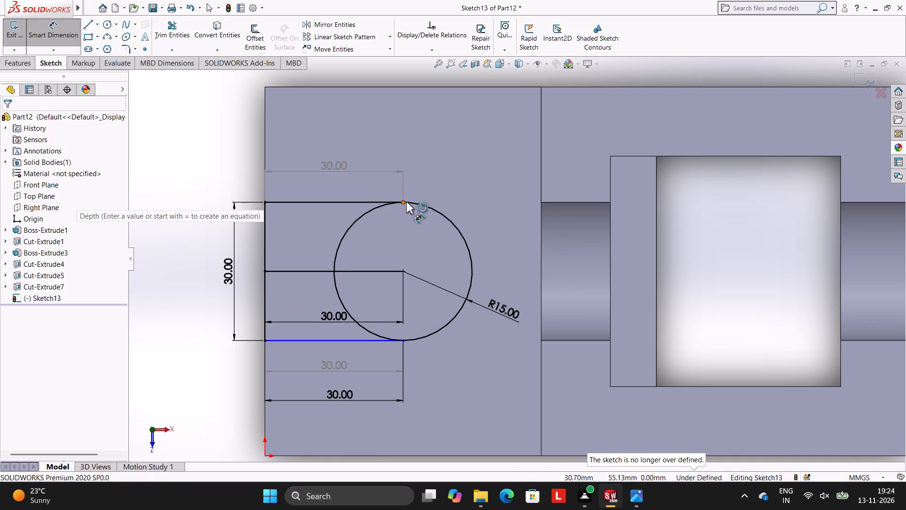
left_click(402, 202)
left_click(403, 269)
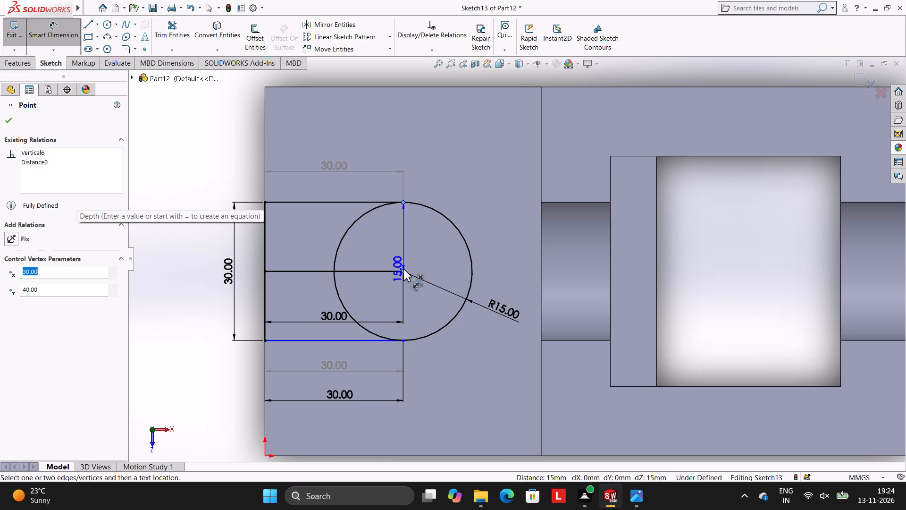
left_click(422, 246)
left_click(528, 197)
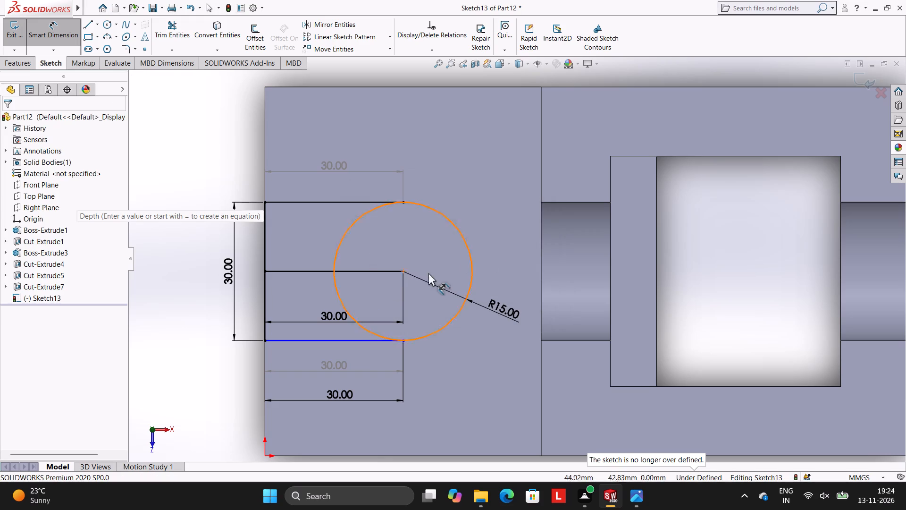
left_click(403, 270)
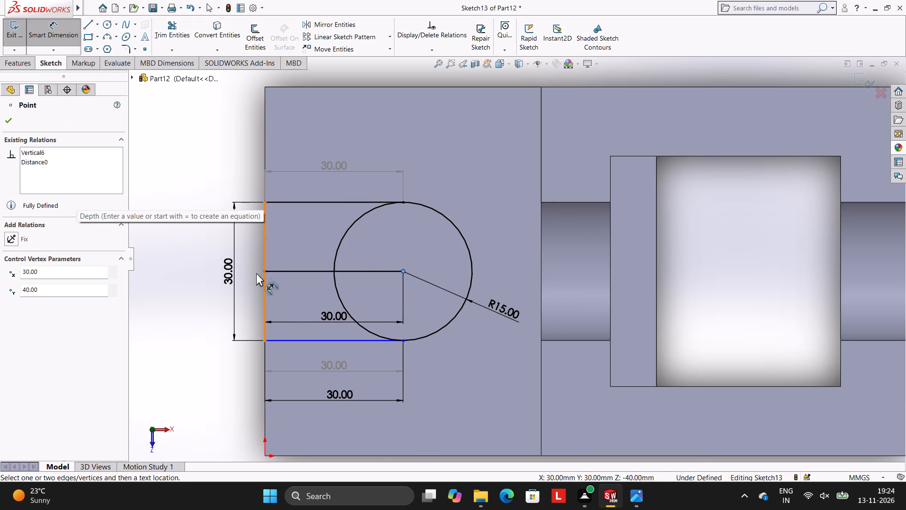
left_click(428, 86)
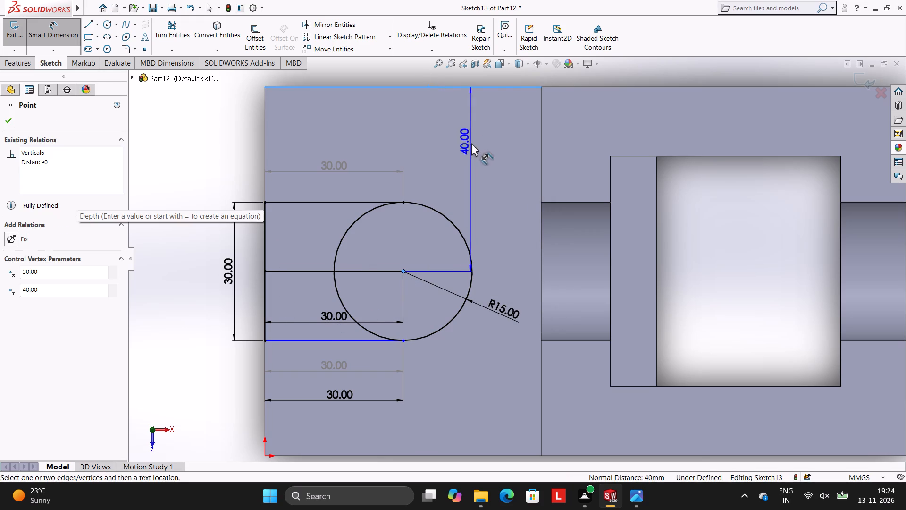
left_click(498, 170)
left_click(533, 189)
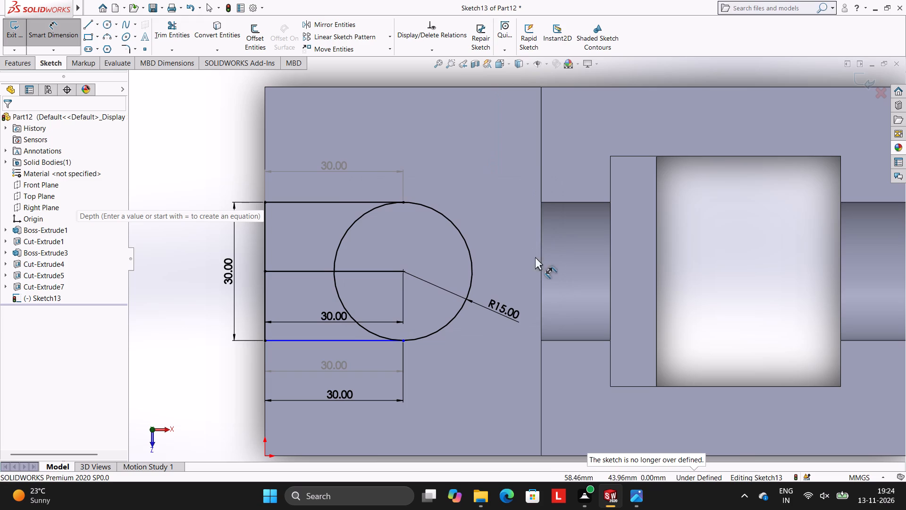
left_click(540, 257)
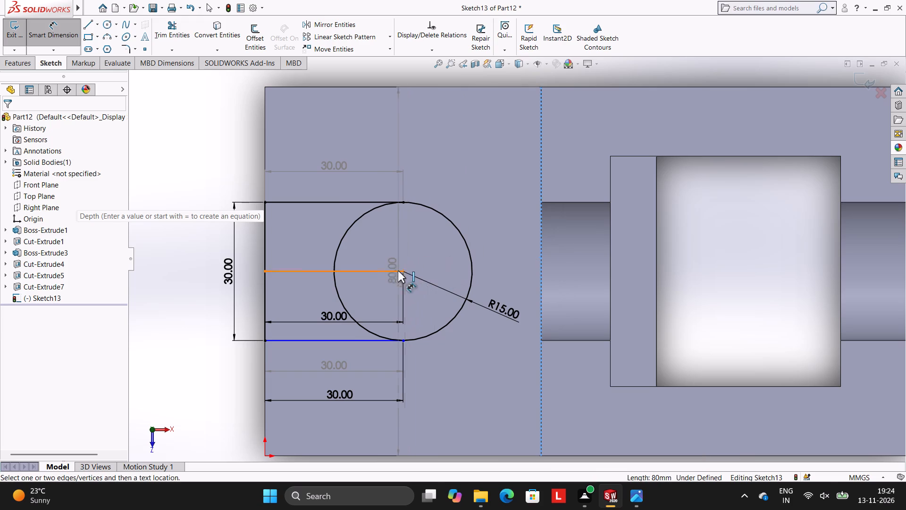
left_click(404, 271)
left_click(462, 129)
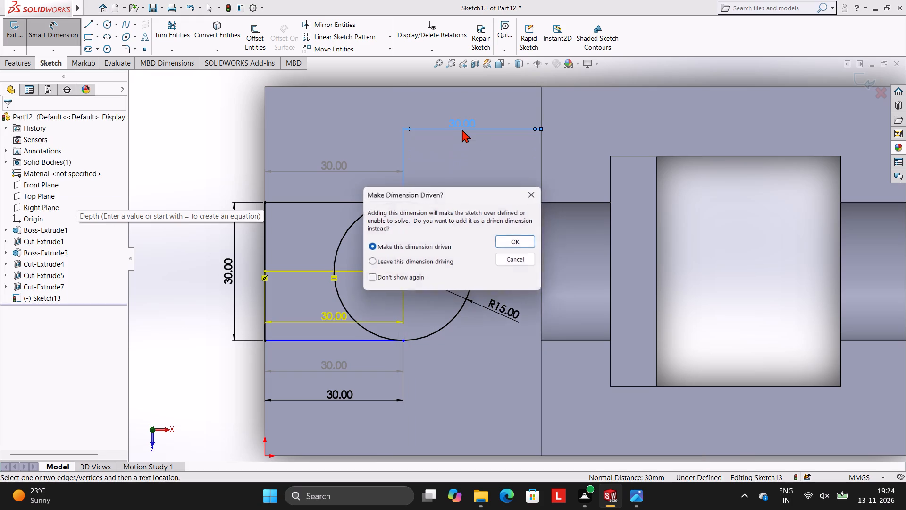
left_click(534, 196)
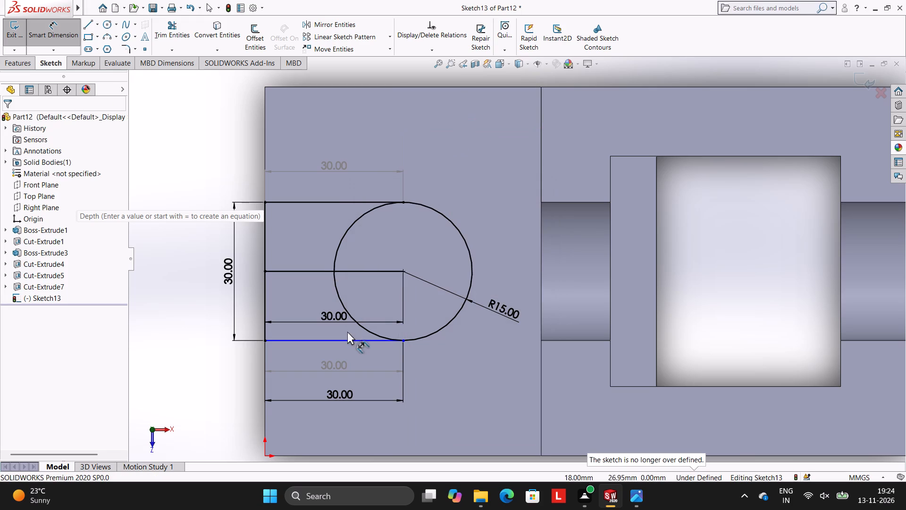
Trim away the two circle arcs inside the slot profile, leaving the rounded inner end.
left_click(165, 34)
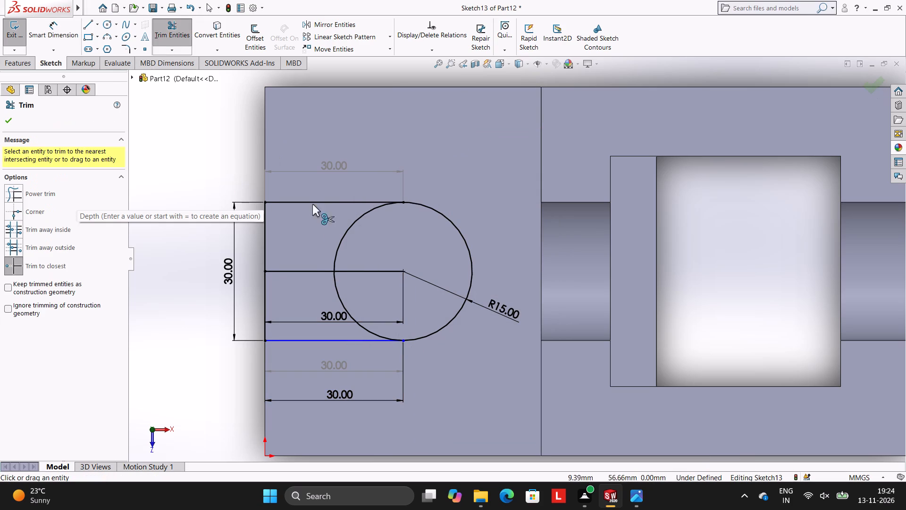
left_click(347, 235)
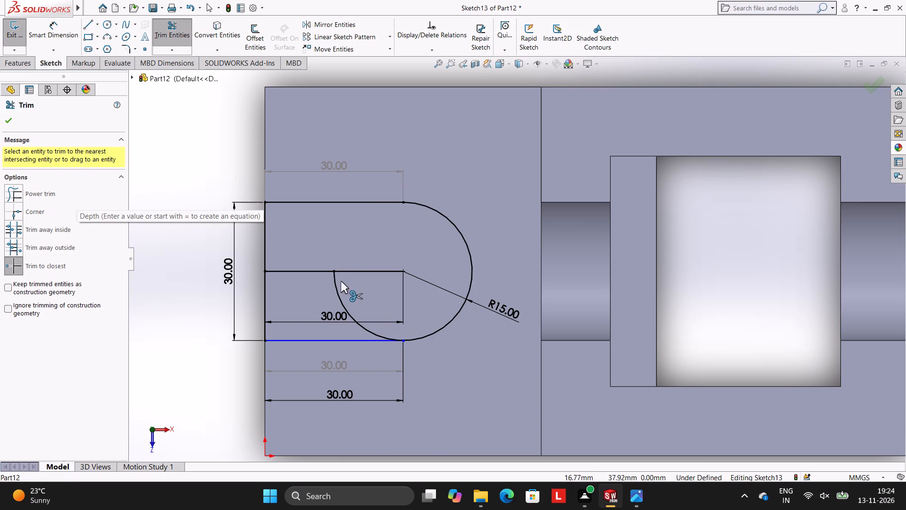
left_click(334, 282)
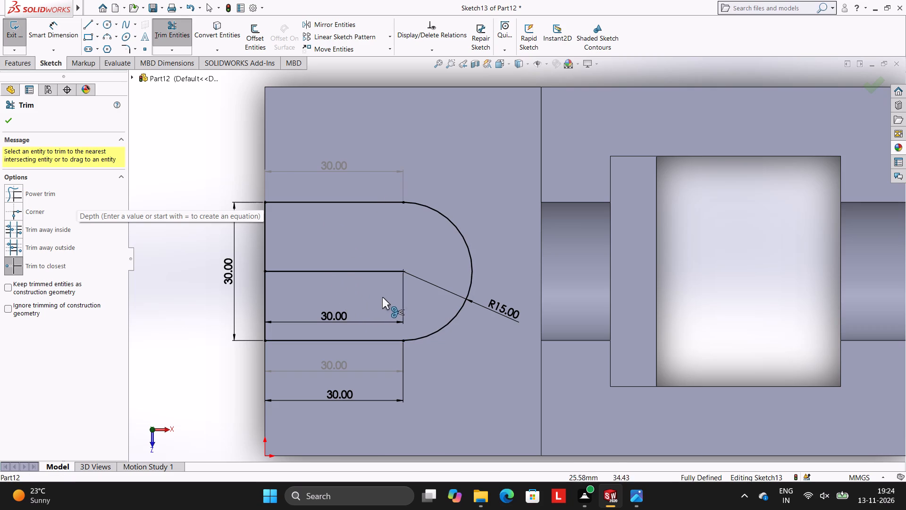
scroll(448, 316, "up", 2)
scroll(448, 315, "down", 1)
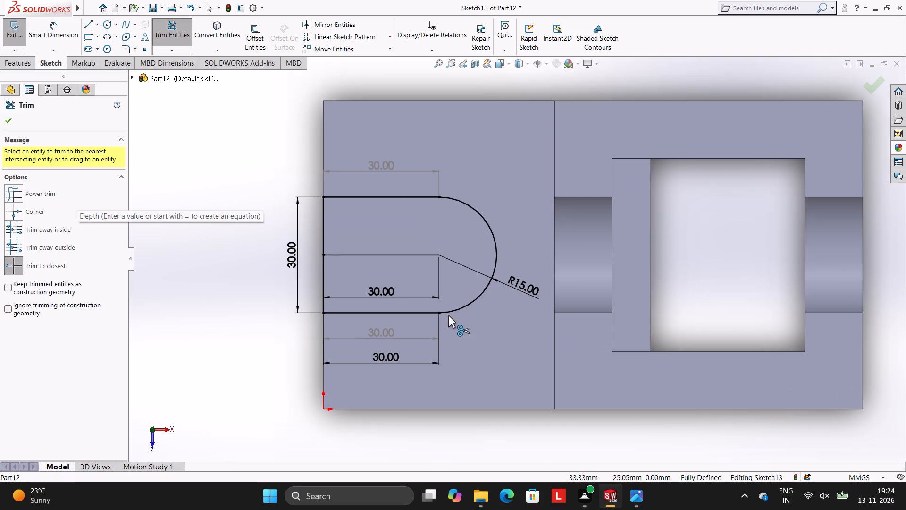
left_click(6, 121)
Extrude-cut the rounded slot region blind to 80 mm, with a second direction blind to 10 mm.
left_click(25, 64)
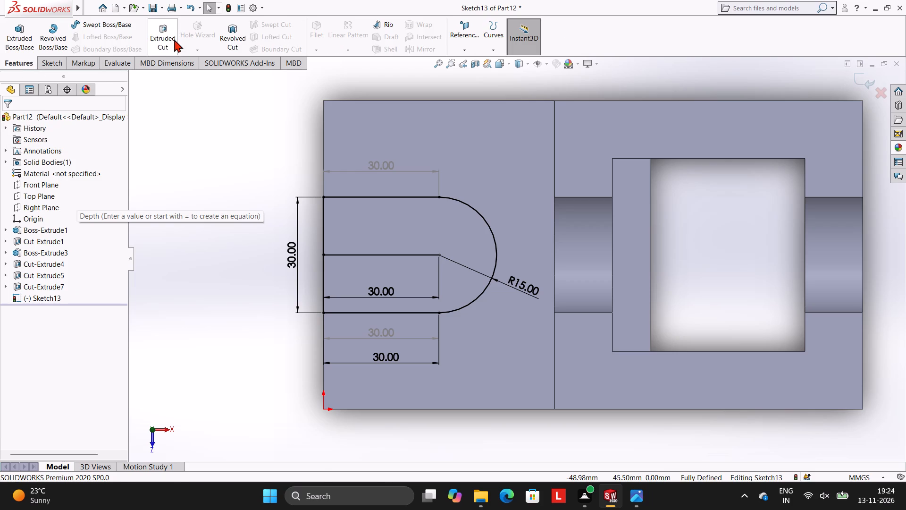
left_click(174, 39)
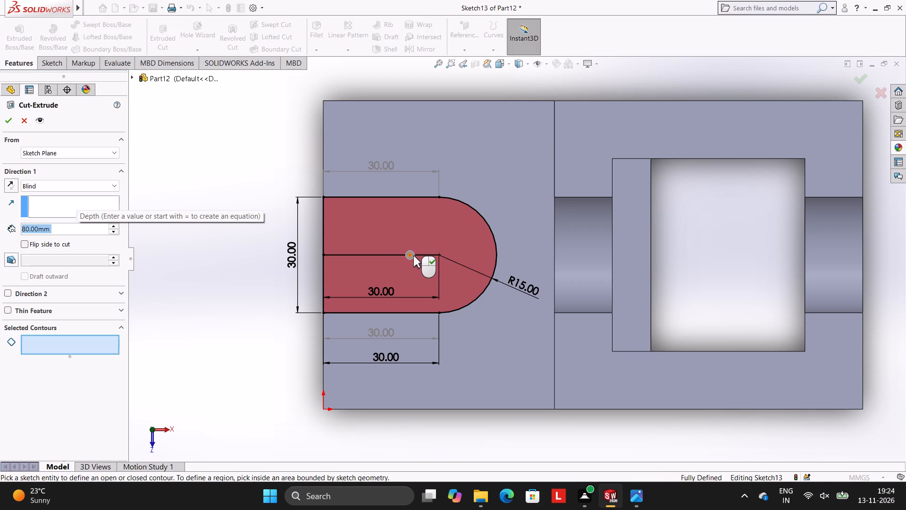
left_click(413, 255)
left_click(410, 234)
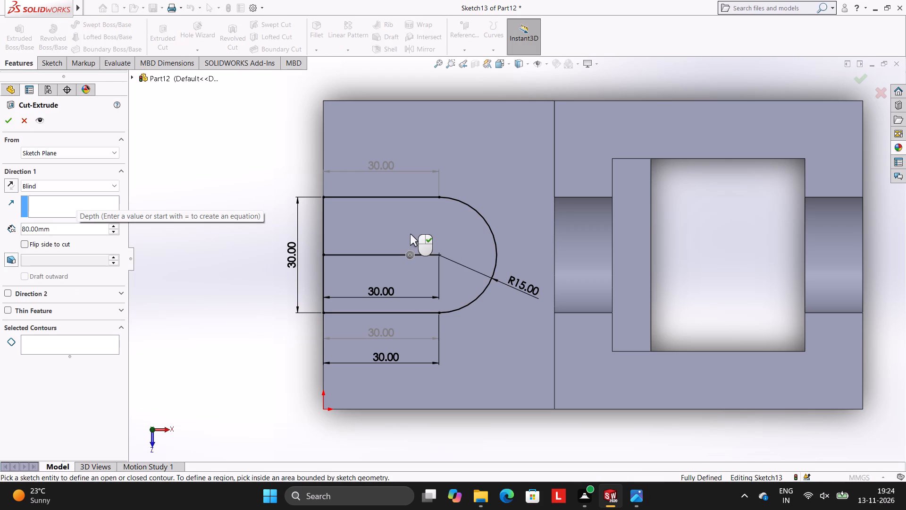
left_click(408, 264)
left_click(415, 233)
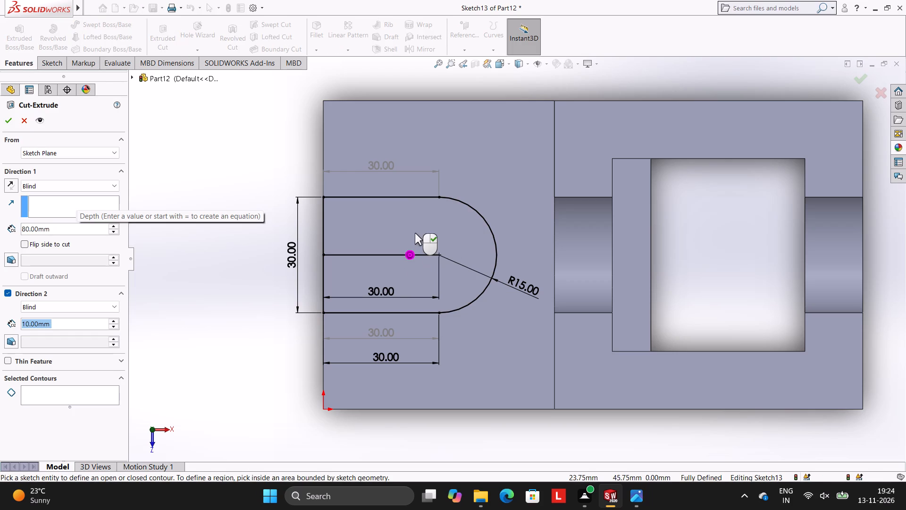
left_click(415, 233)
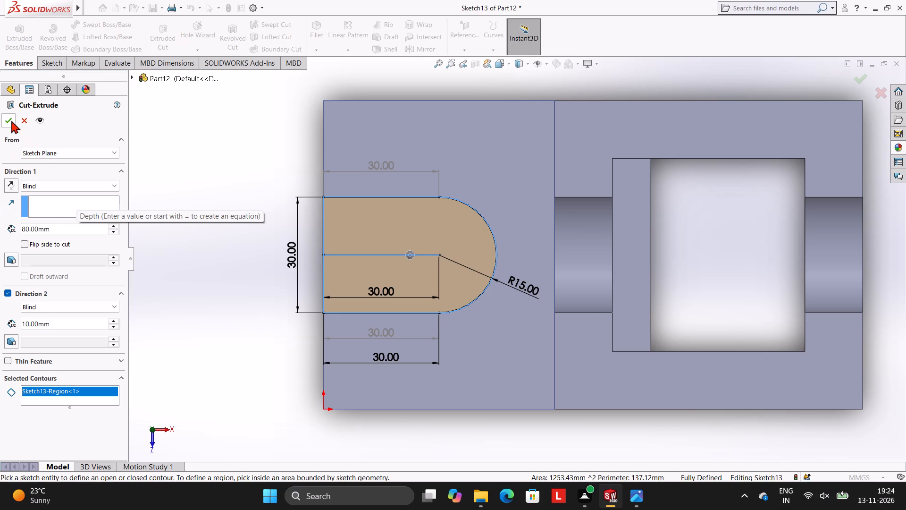
left_click(11, 120)
left_click(209, 161)
Examine the new open slot in the lower step and the rest of the part from several angles.
middle_click_drag(430, 241, 469, 164)
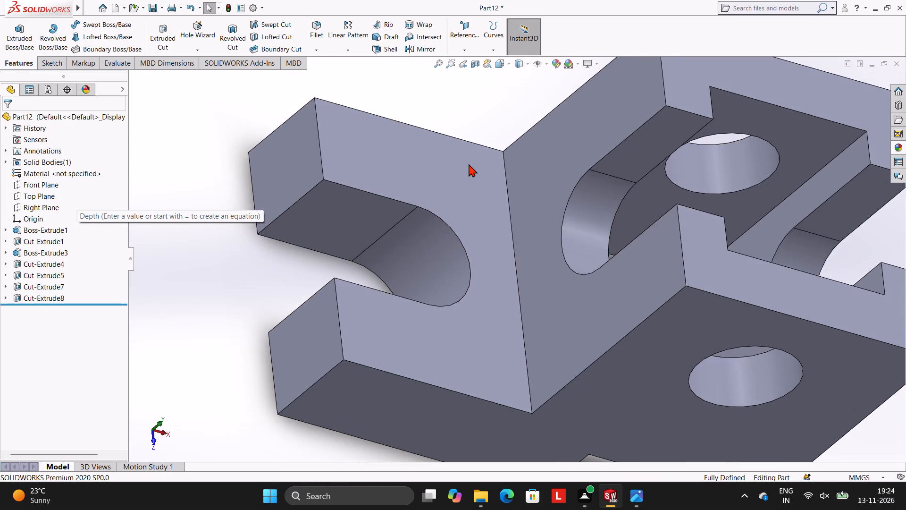
scroll(500, 191, "up", 2)
middle_click_drag(597, 264, 585, 243)
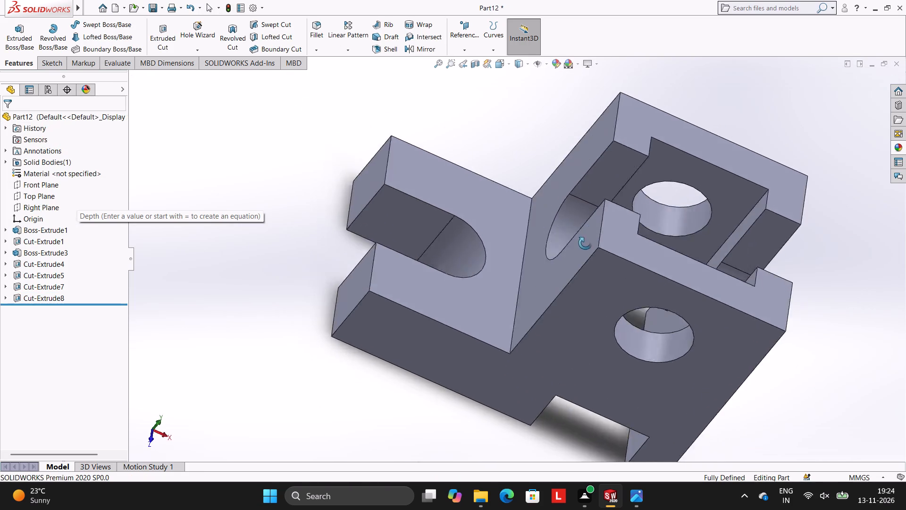
middle_click_drag(585, 243, 605, 270)
scroll(610, 282, "up", 3)
middle_click_drag(677, 258, 704, 398)
middle_click_drag(569, 224, 487, 299)
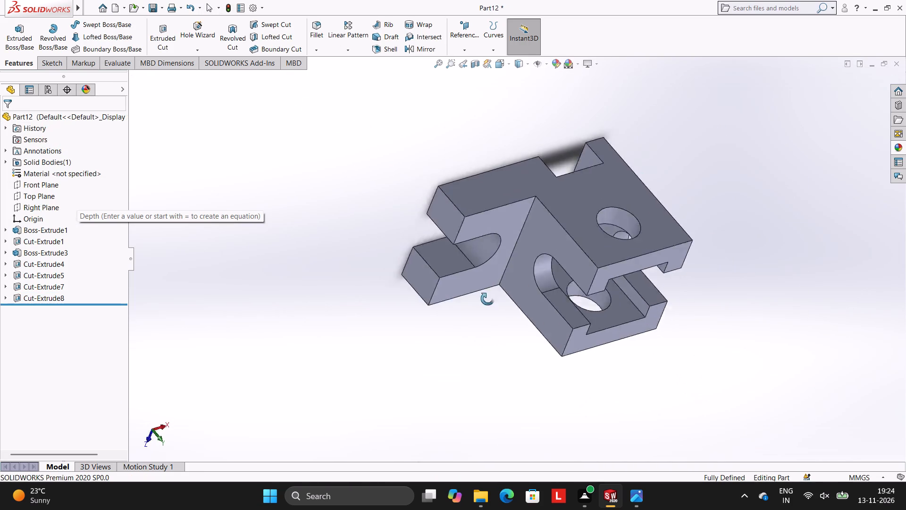
middle_click_drag(487, 299, 419, 207)
scroll(419, 207, "up", 1)
middle_click_drag(587, 277, 598, 426)
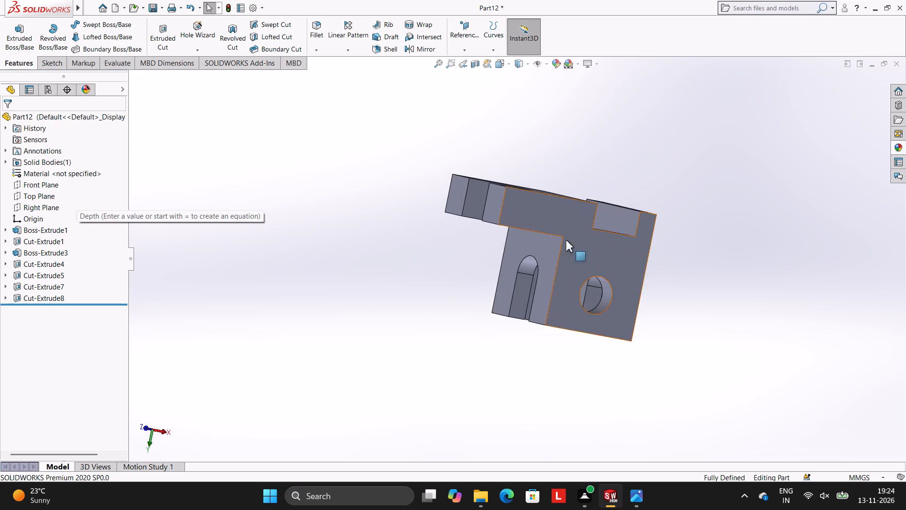
Examine the finished part from its underside, front and upper sides.
middle_click_drag(526, 130, 411, 124)
scroll(526, 130, "down", 1)
scroll(411, 122, "up", 1)
middle_click_drag(540, 247, 563, 121)
middle_click_drag(579, 206, 573, 136)
middle_click_drag(575, 292, 565, 189)
middle_click_drag(560, 303, 552, 229)
middle_click_drag(543, 265, 519, 283)
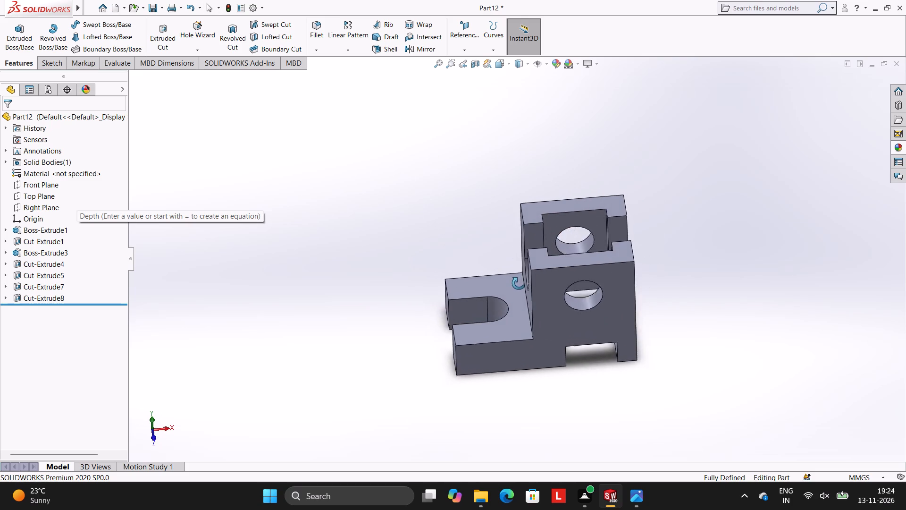
middle_click_drag(519, 283, 531, 302)
Apply the Red LED appearance to the whole solid body.
left_click(900, 149)
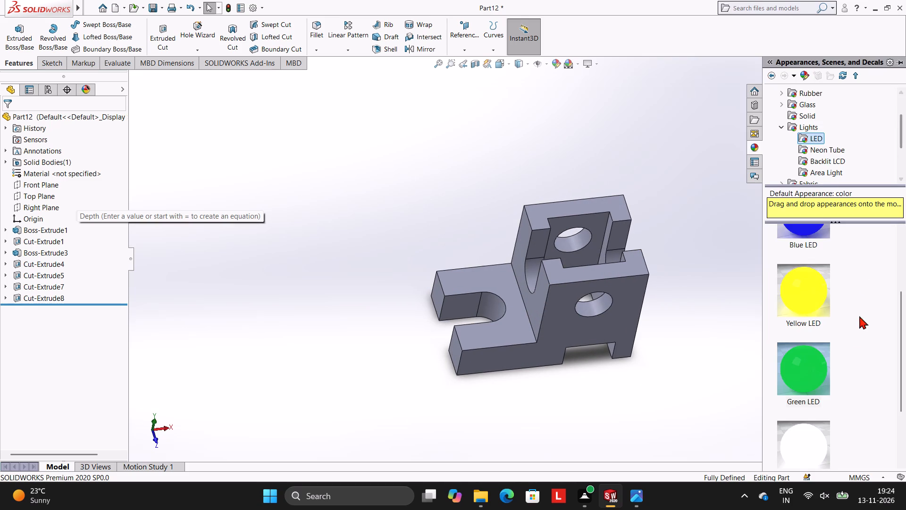
scroll(807, 323, "up", 1)
left_click_drag(821, 255, 689, 317)
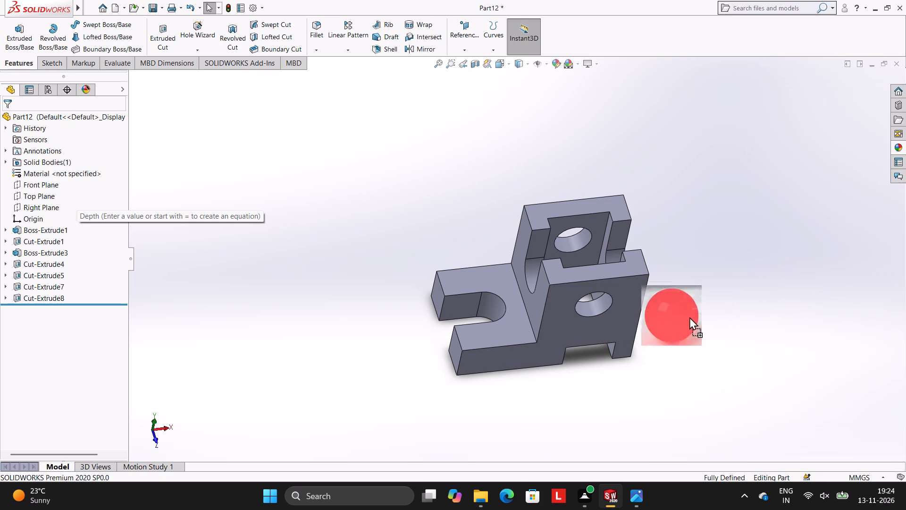
left_click_drag(689, 317, 554, 328)
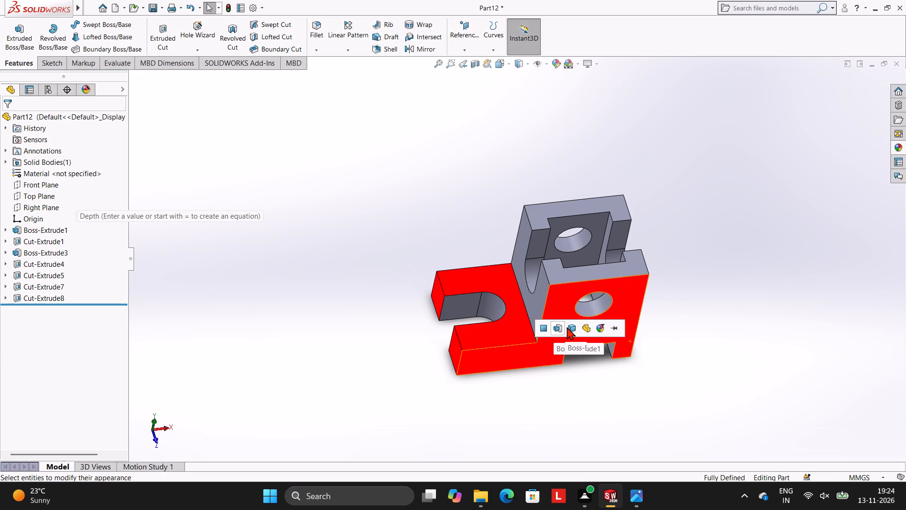
left_click(567, 327)
Apply the Blue LED appearance to the cut feature of the open-ended slot in the lower step.
scroll(567, 319, "down", 4)
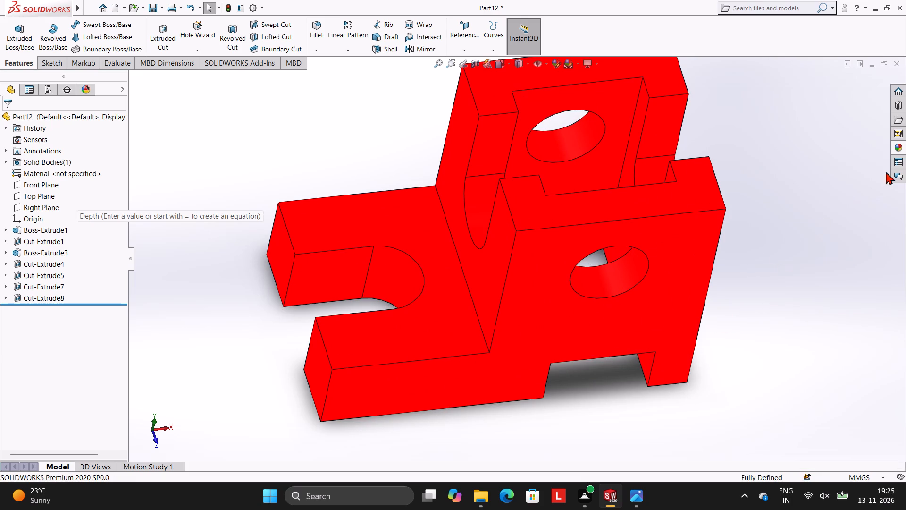
left_click(896, 151)
left_click_drag(817, 323, 376, 281)
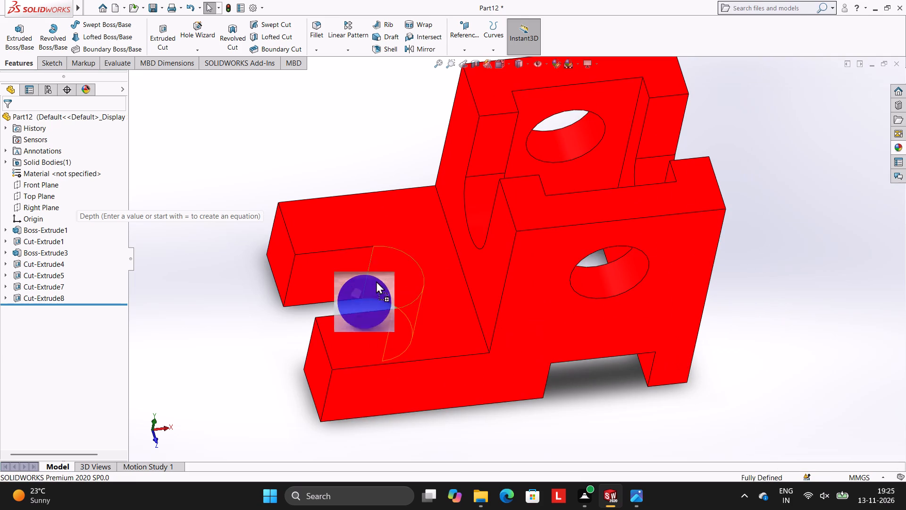
left_click_drag(376, 281, 409, 270)
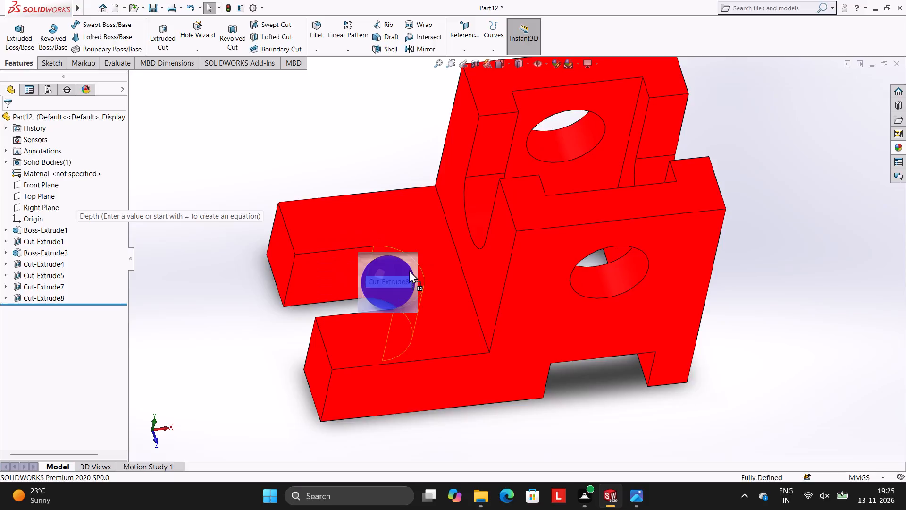
left_click_drag(409, 270, 401, 257)
left_click(401, 257)
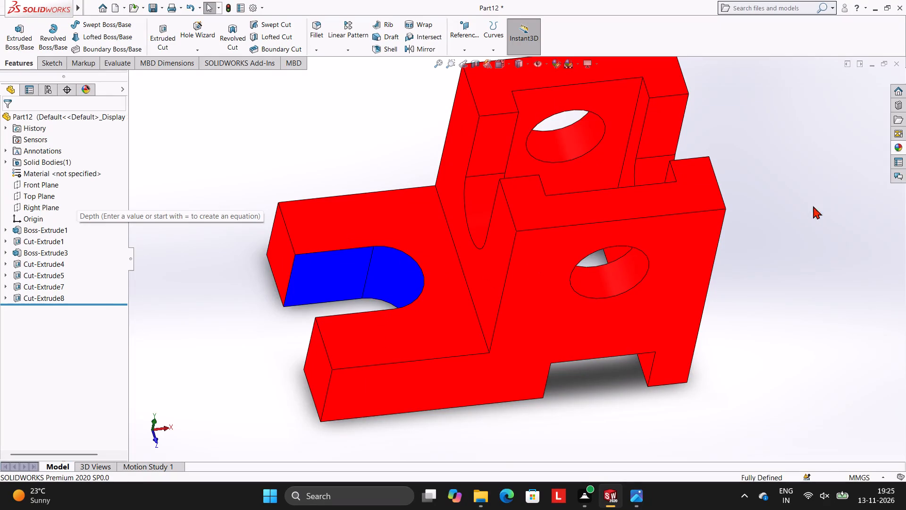
Apply the Blue LED appearance to the cut feature of the round through holes in the upright walls.
left_click(903, 147)
left_click_drag(821, 314, 640, 263)
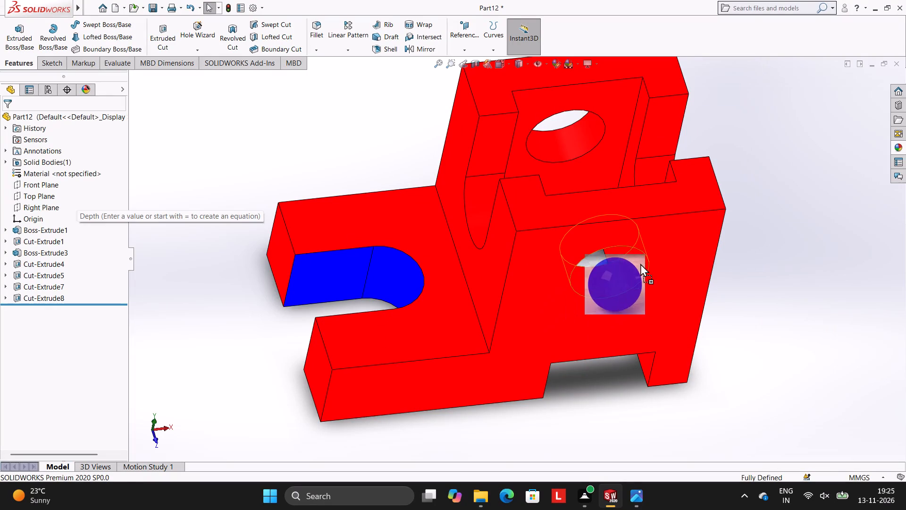
left_click_drag(640, 263, 644, 263)
left_click(644, 263)
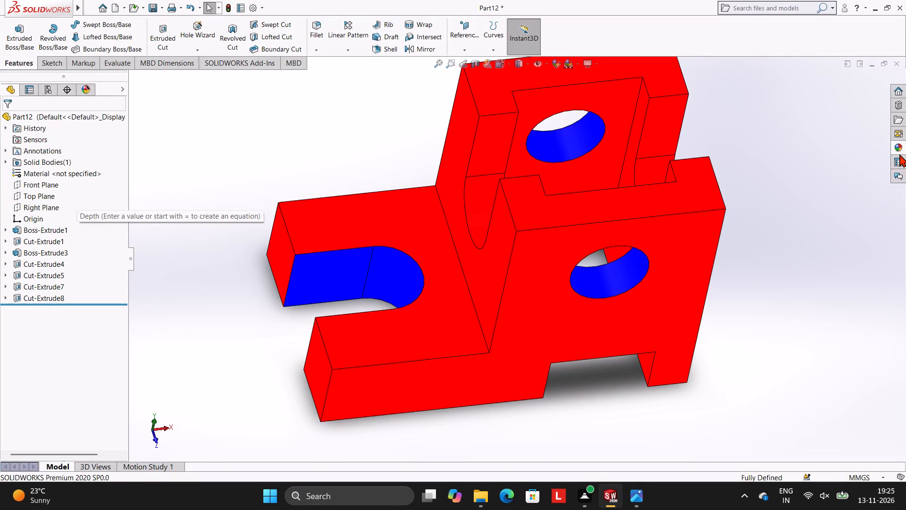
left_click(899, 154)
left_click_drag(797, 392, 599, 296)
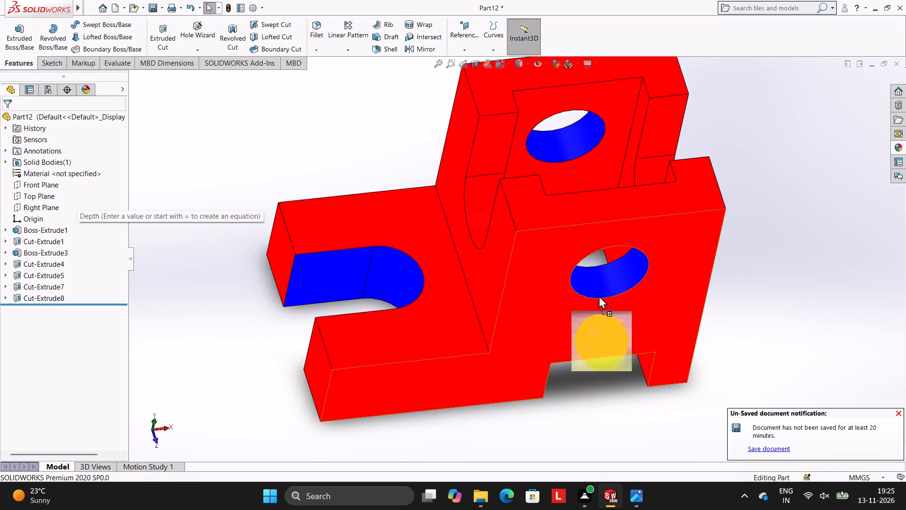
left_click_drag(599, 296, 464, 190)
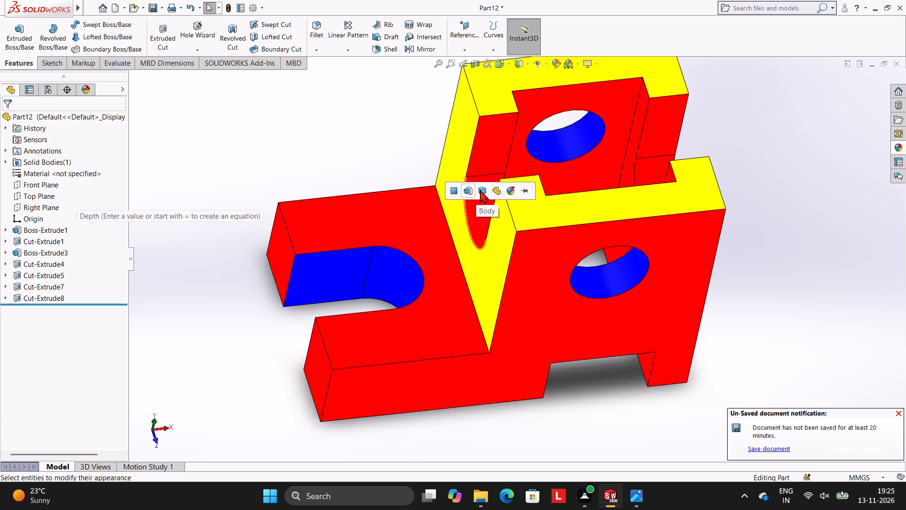
Apply the Yellow LED appearance to the cut feature of the rounded cross slot through the upright.
scroll(616, 171, "down", 3)
scroll(504, 168, "up", 2)
middle_click_drag(550, 177, 576, 194)
left_click(890, 146)
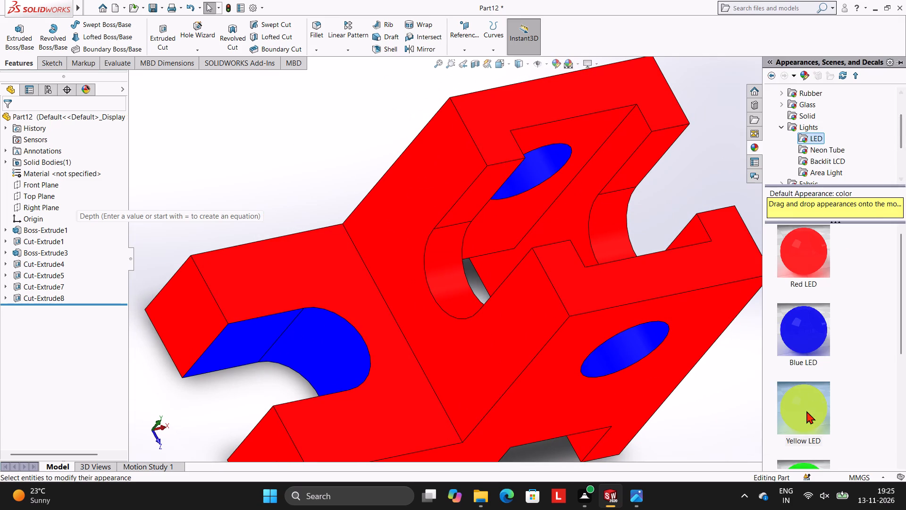
left_click_drag(806, 411, 447, 244)
left_click(447, 244)
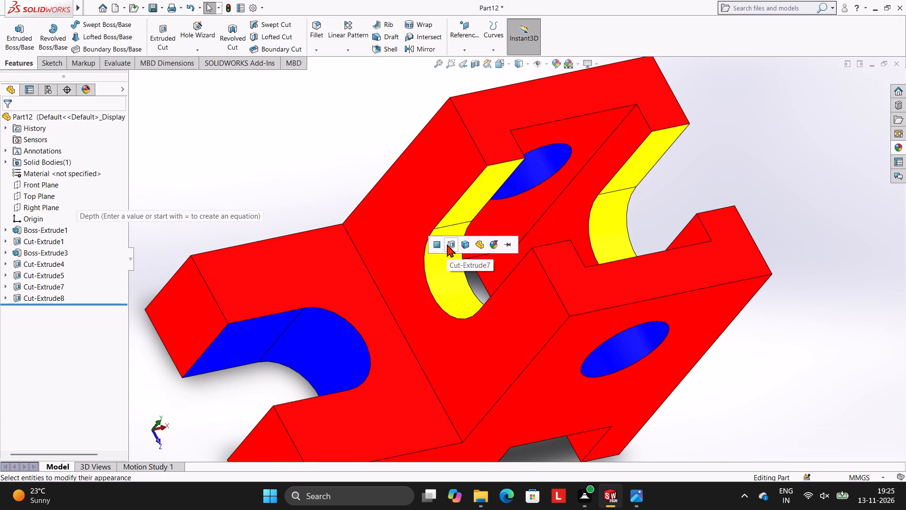
Apply the Yellow LED appearance to the cut feature of the rectangular notch in the base's underside.
scroll(540, 291, "up", 1)
middle_click_drag(591, 300, 588, 239)
scroll(588, 239, "up", 1)
scroll(599, 405, "up", 3)
scroll(589, 376, "down", 3)
middle_click_drag(557, 331, 569, 328)
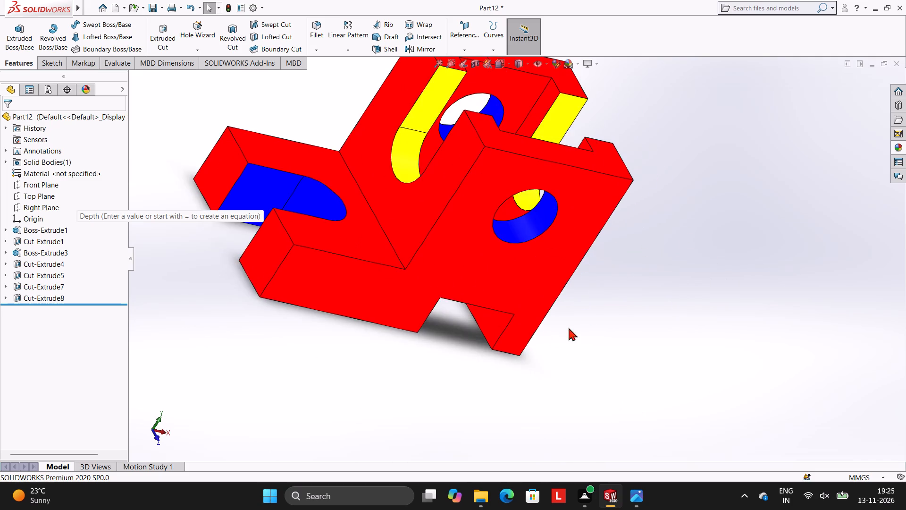
middle_click_drag(569, 328, 596, 282)
left_click(900, 145)
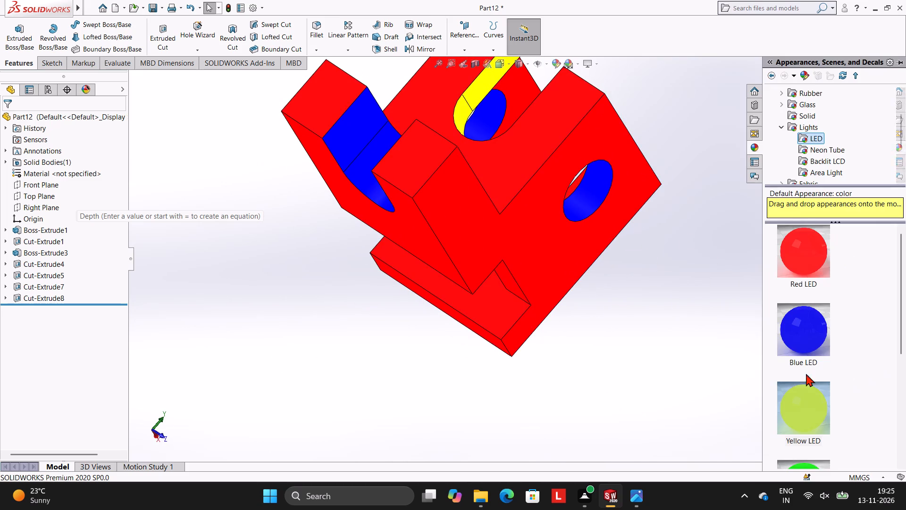
left_click_drag(818, 404, 506, 305)
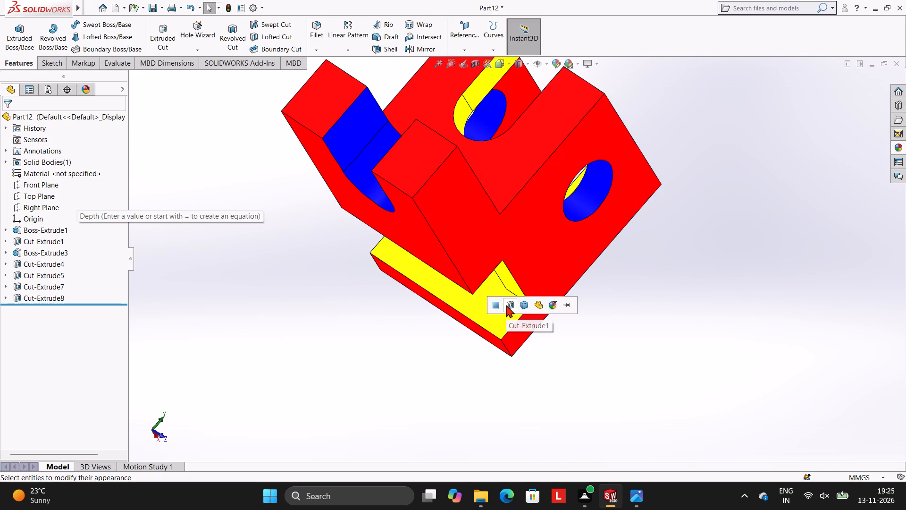
left_click(506, 305)
Examine the coloured part from all sides, checking the slots, holes and base notch.
scroll(559, 299, "up", 3)
middle_click_drag(559, 299, 471, 403)
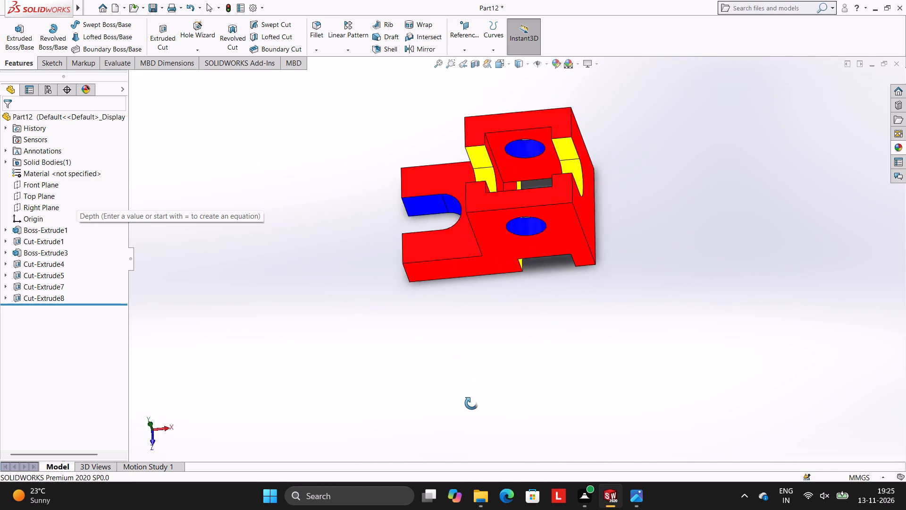
middle_click_drag(471, 403, 443, 380)
middle_click_drag(428, 188, 401, 408)
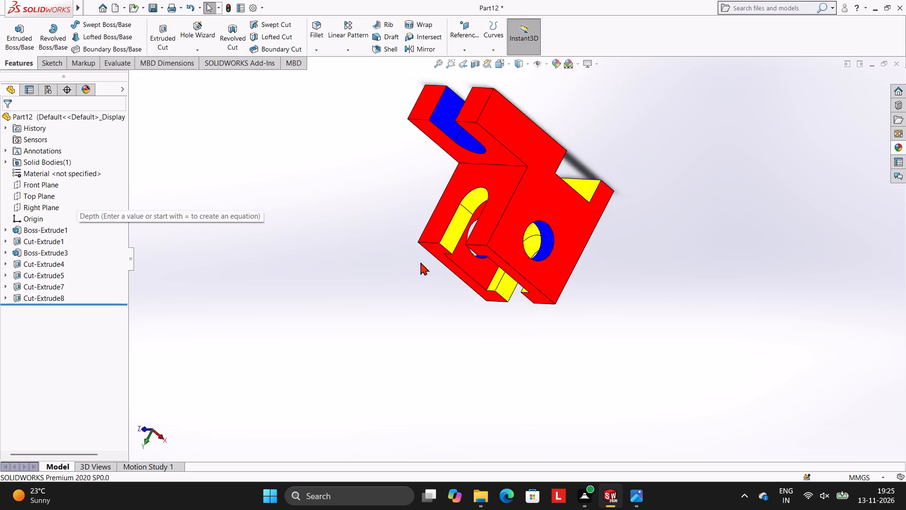
middle_click_drag(428, 179, 316, 204)
middle_click_drag(473, 310, 480, 207)
middle_click_drag(520, 319, 528, 169)
scroll(524, 198, "up", 1)
middle_click_drag(567, 276, 549, 162)
scroll(560, 181, "up", 1)
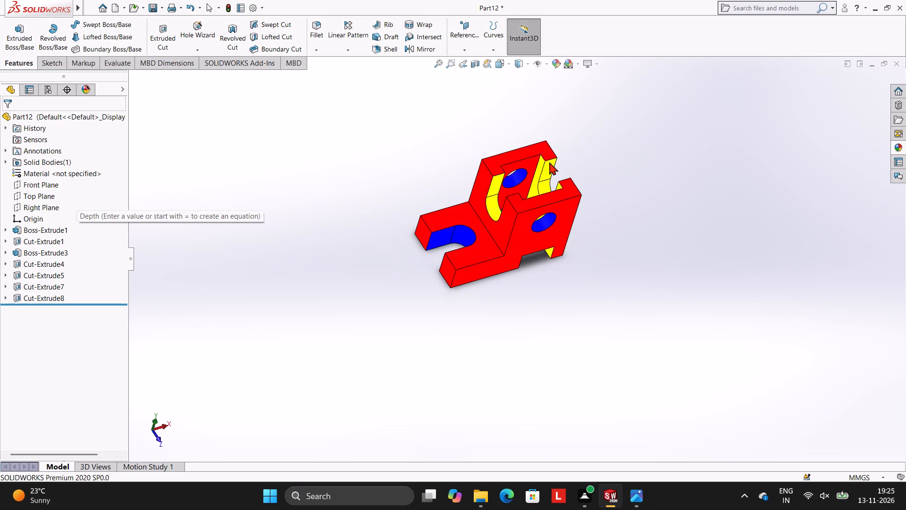
middle_click_drag(549, 162, 551, 163)
middle_click_drag(550, 234, 539, 215)
scroll(537, 215, "up", 1)
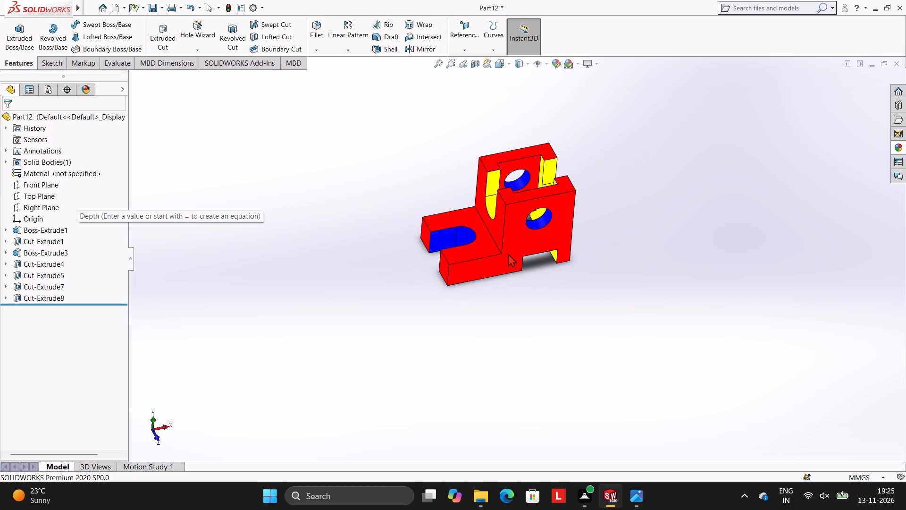
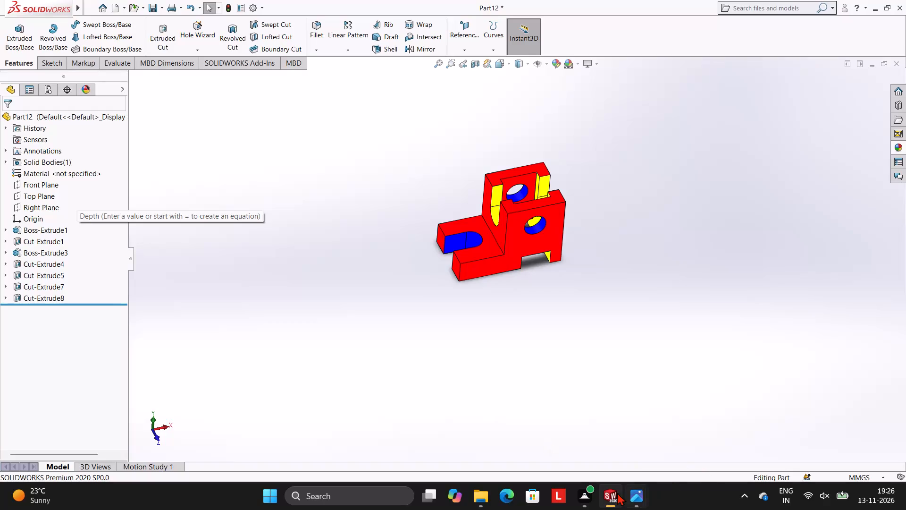
Save the part in the Documents folder as CLEVIS BRACKET WITH SLOTTED UPRIGHT AND NOTCHED BASE.
key("ctrl+s")
type("CLEVIS BRACKET")
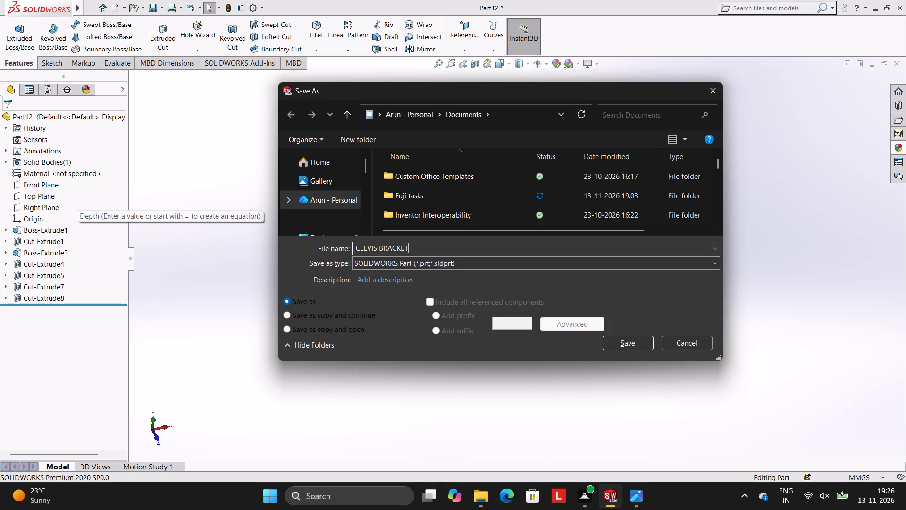
key("space")
type("WITH")
key("space")
type("SLO")
type("TTE")
key("d")
key("space")
type("UP")
type("RI")
type("GHT AND NOTCHES")
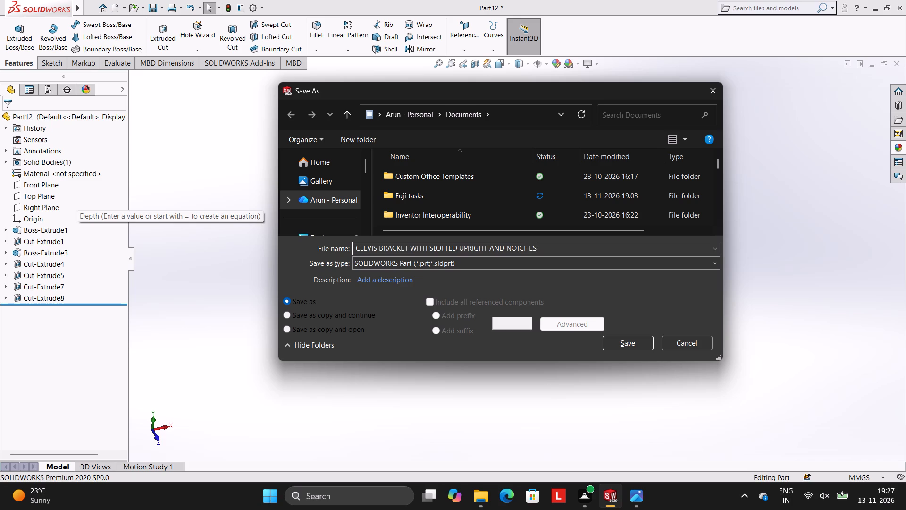
key("BackSpace")
type("D")
key("space")
type("BASE")
key("space")
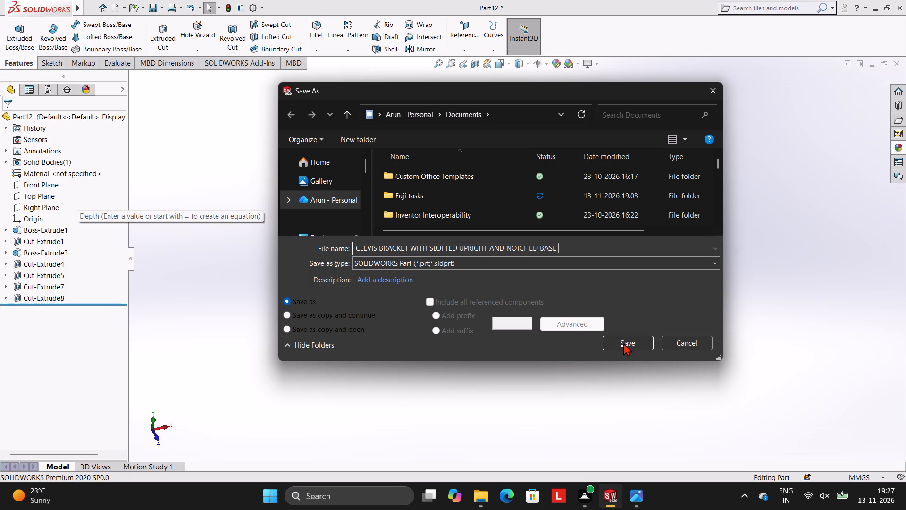
left_click(631, 340)
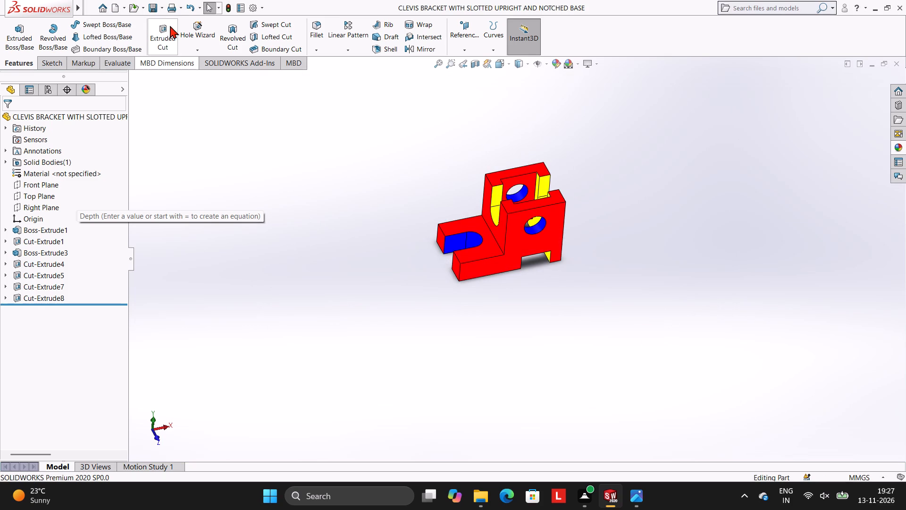
Save a copy of the part in Adobe Portable Document Format (*.pdf) under the same file name.
left_click(162, 8)
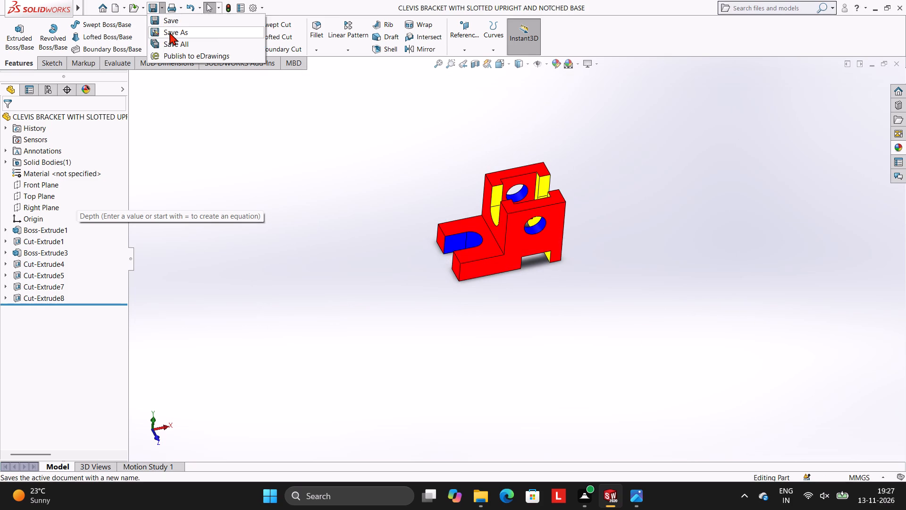
left_click(169, 32)
left_click(509, 263)
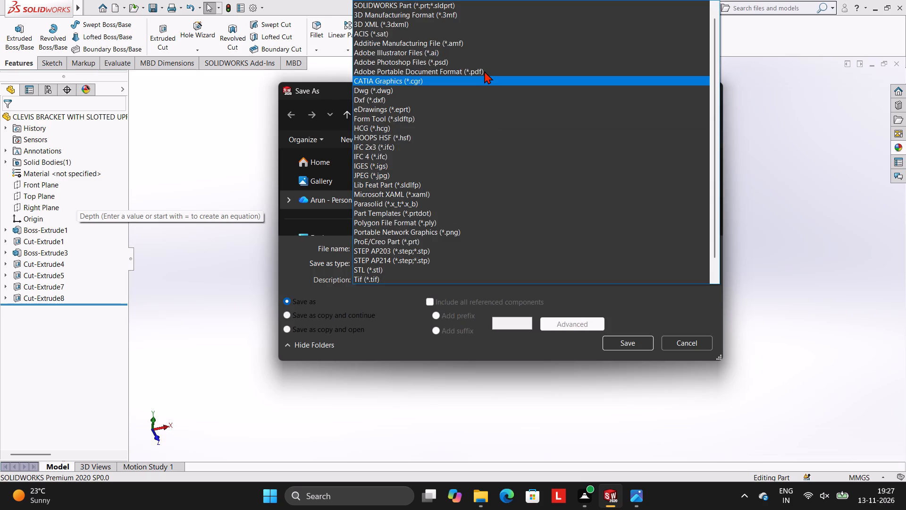
left_click(484, 71)
left_click(618, 367)
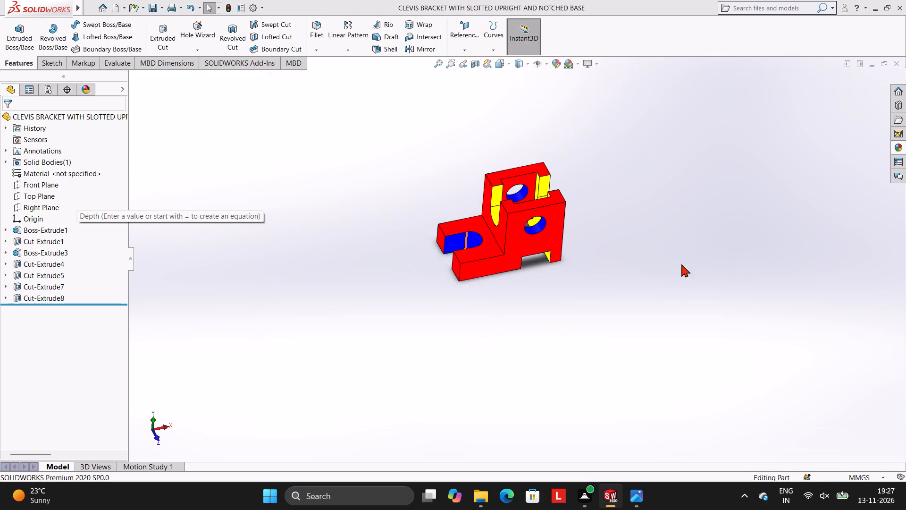